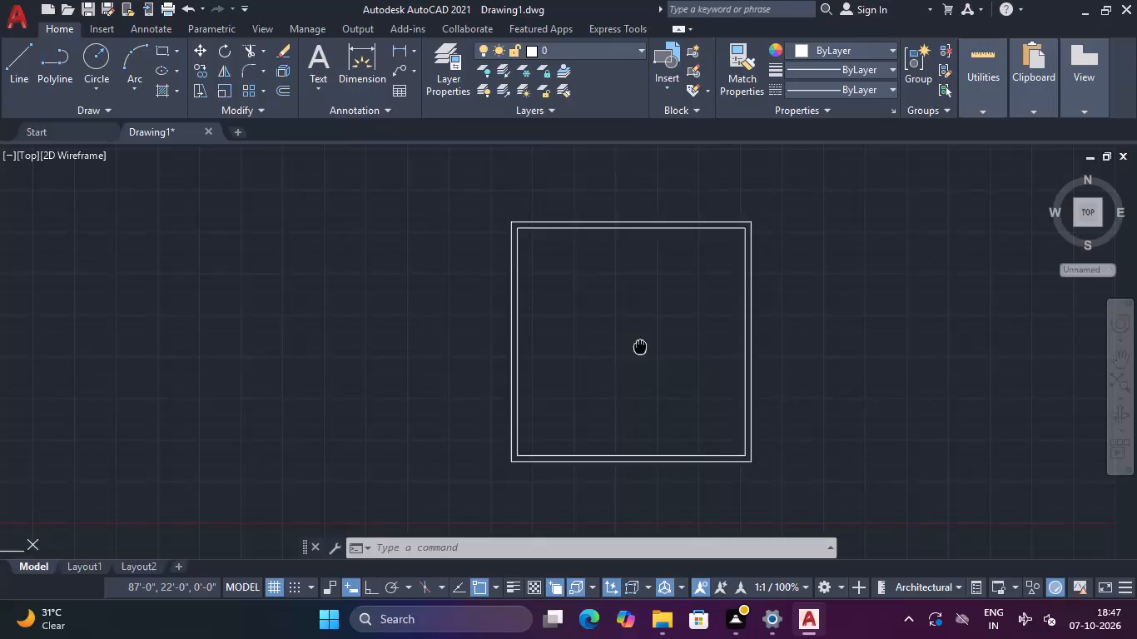
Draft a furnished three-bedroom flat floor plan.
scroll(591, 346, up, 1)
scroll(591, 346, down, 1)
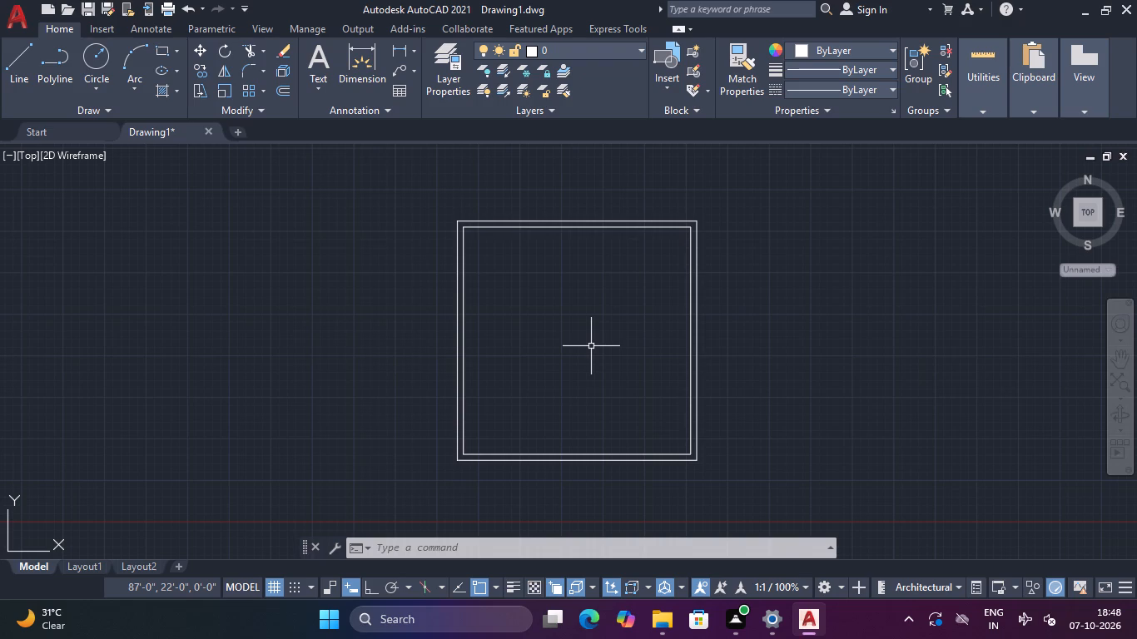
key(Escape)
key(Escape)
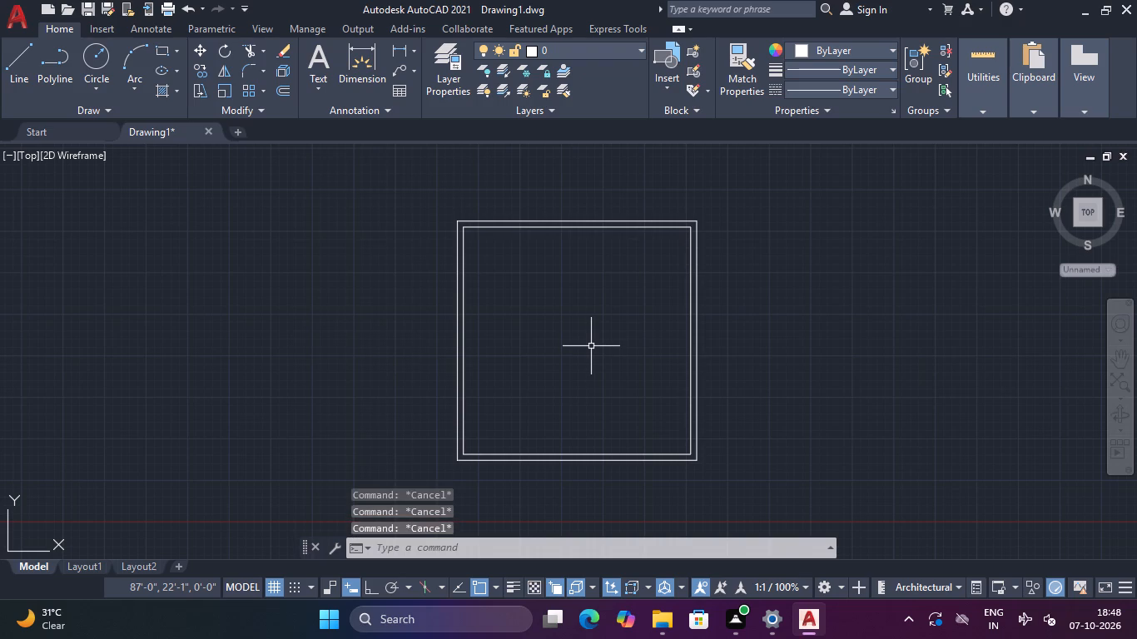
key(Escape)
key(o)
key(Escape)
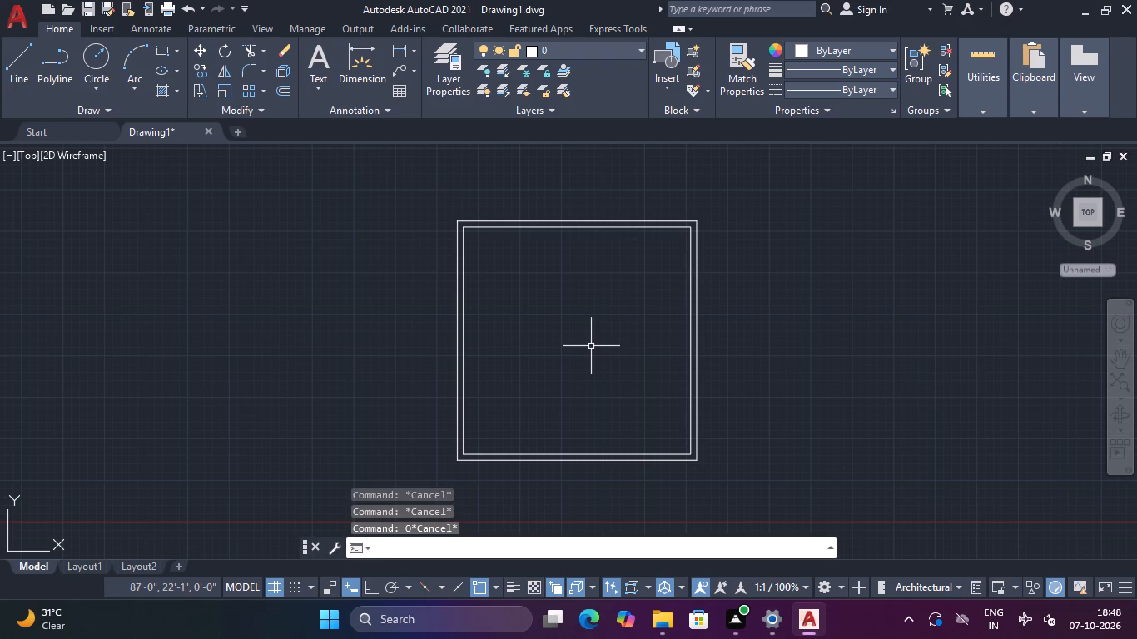
Explode the inner rectangle of the double-line square into separate lines.
scroll(591, 346, up, 2)
scroll(610, 257, down, 2)
middle_drag(623, 267, 590, 339)
scroll(611, 294, up, 2)
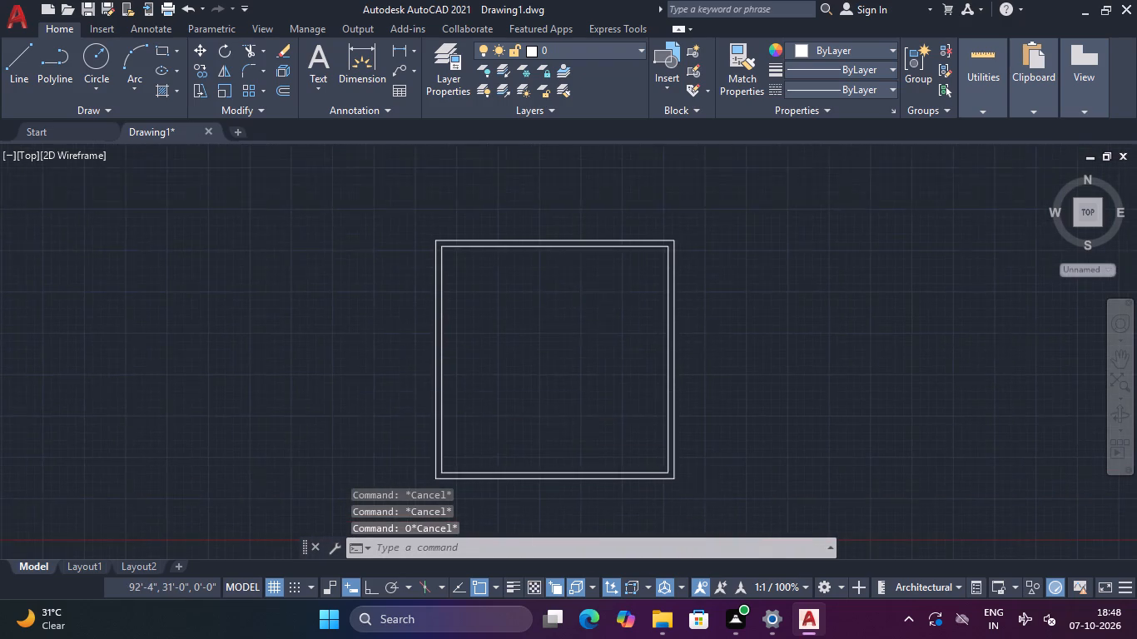
click(655, 172)
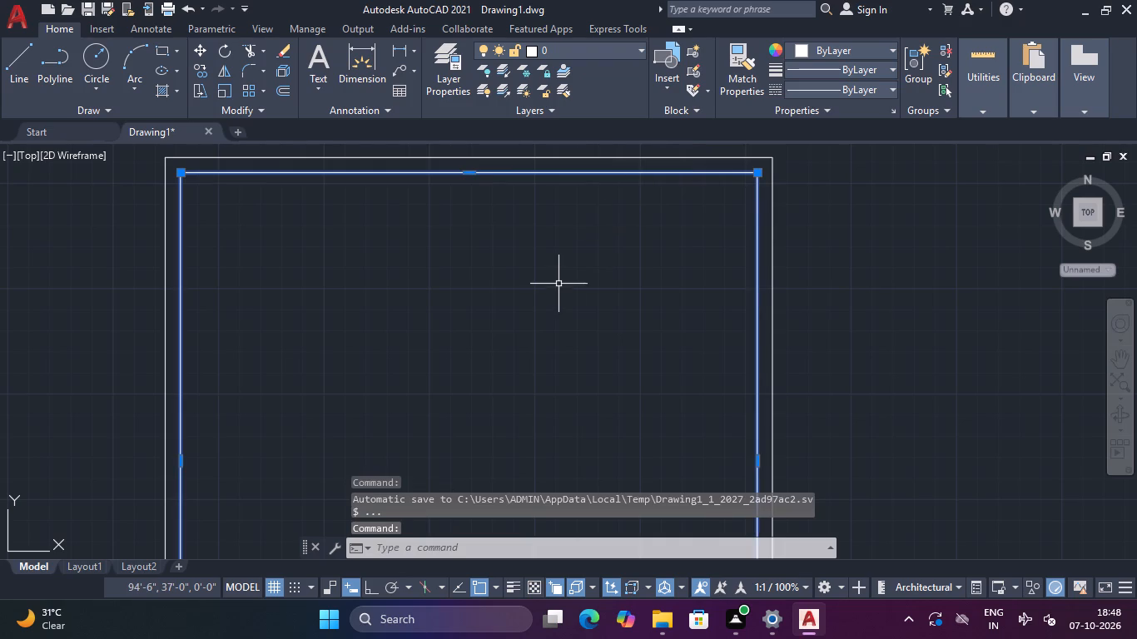
text(EX)
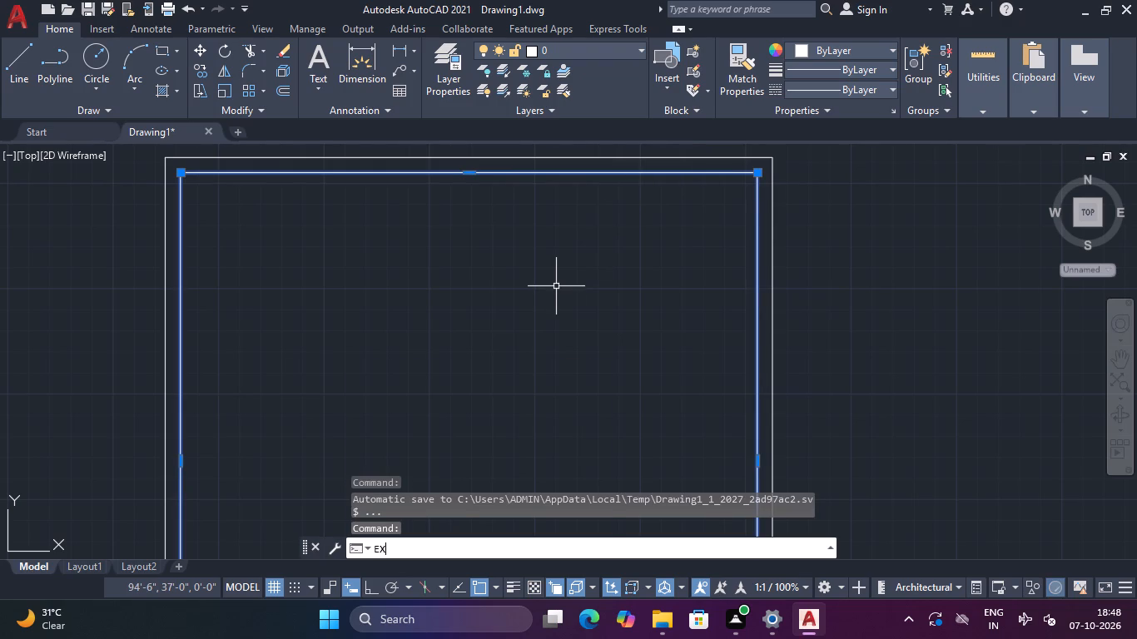
key(p)
key(Down)
key(Return)
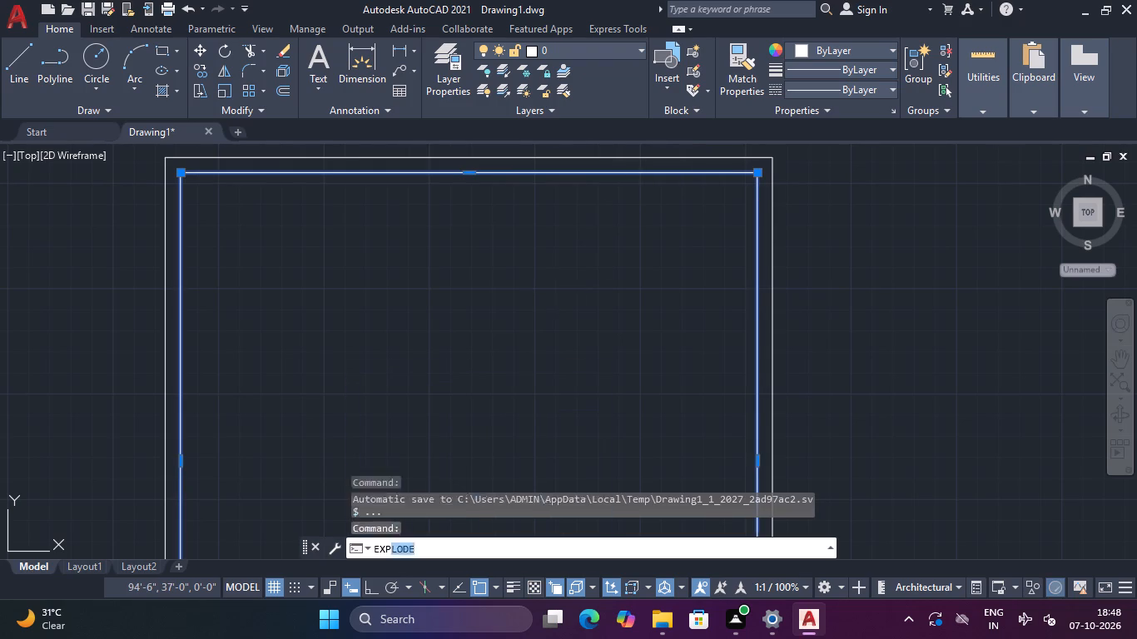
Offset the top line of the inner square 10' downward into the square.
scroll(556, 286, down, 1)
middle_drag(555, 286, 564, 281)
scroll(569, 275, down, 1)
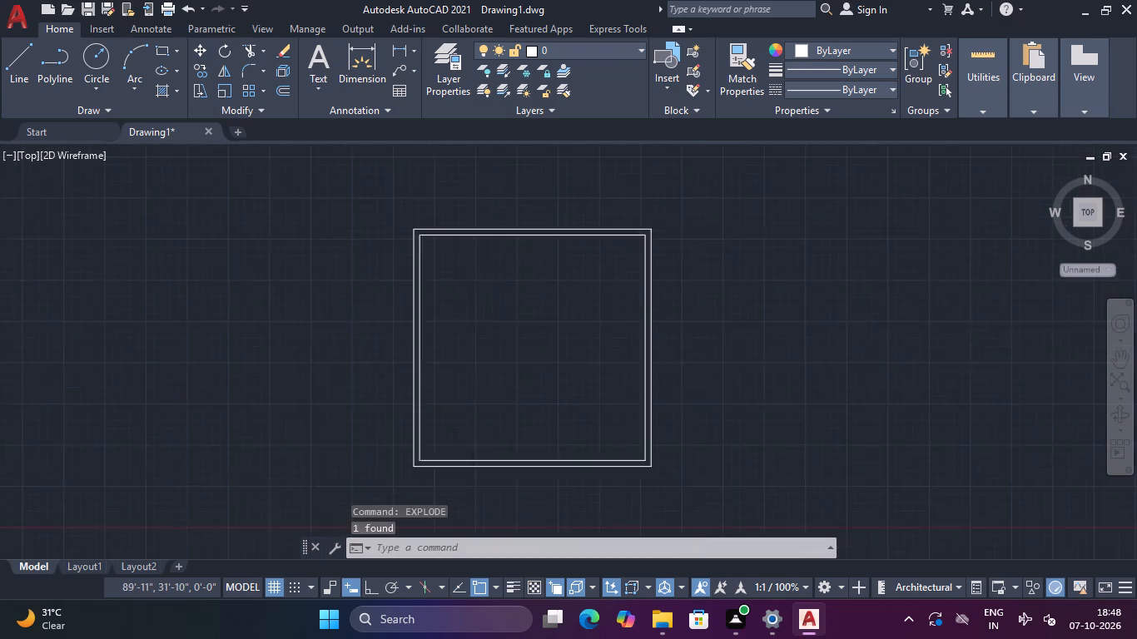
scroll(569, 275, down, 1)
middle_click(555, 282)
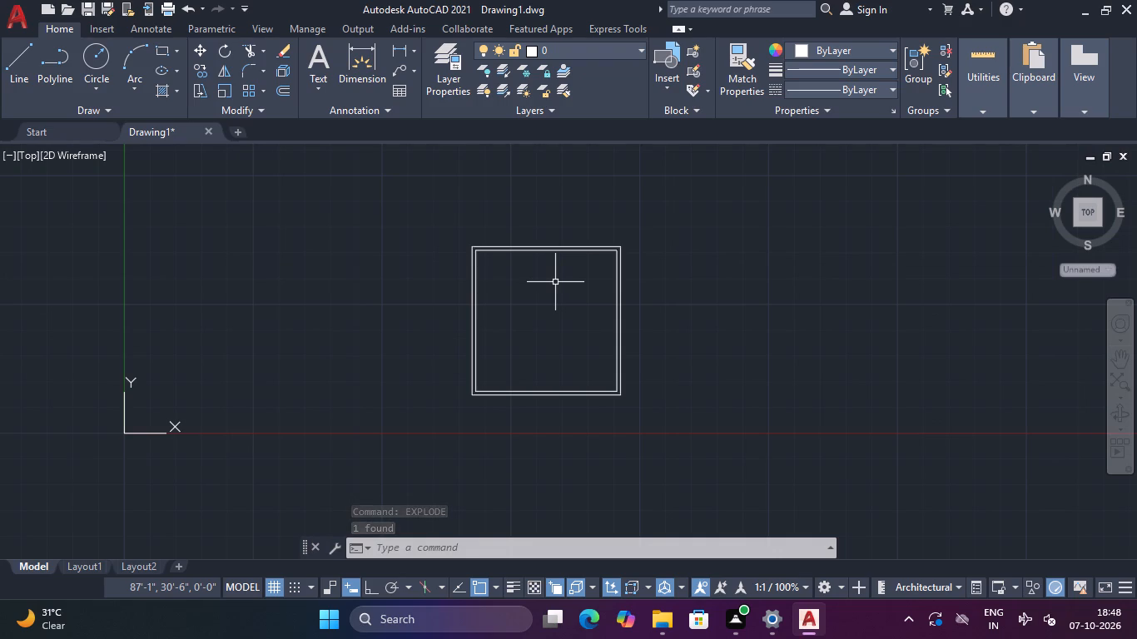
key(Escape)
key(Escape)
text(O)
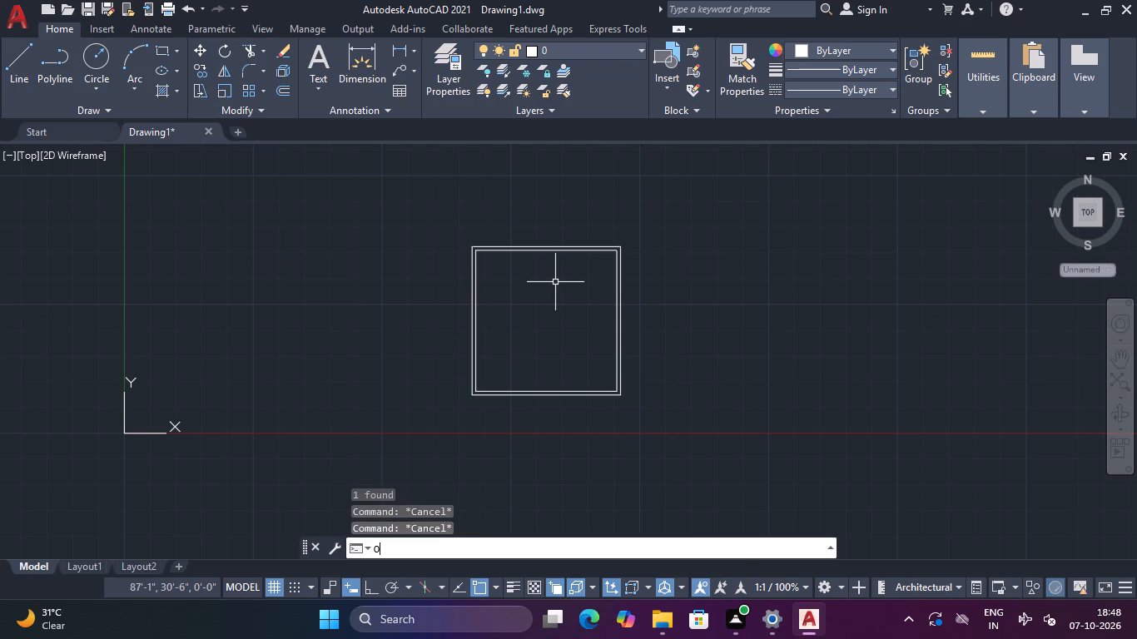
key(space)
text(10')
key(Return)
scroll(559, 282, up, 2)
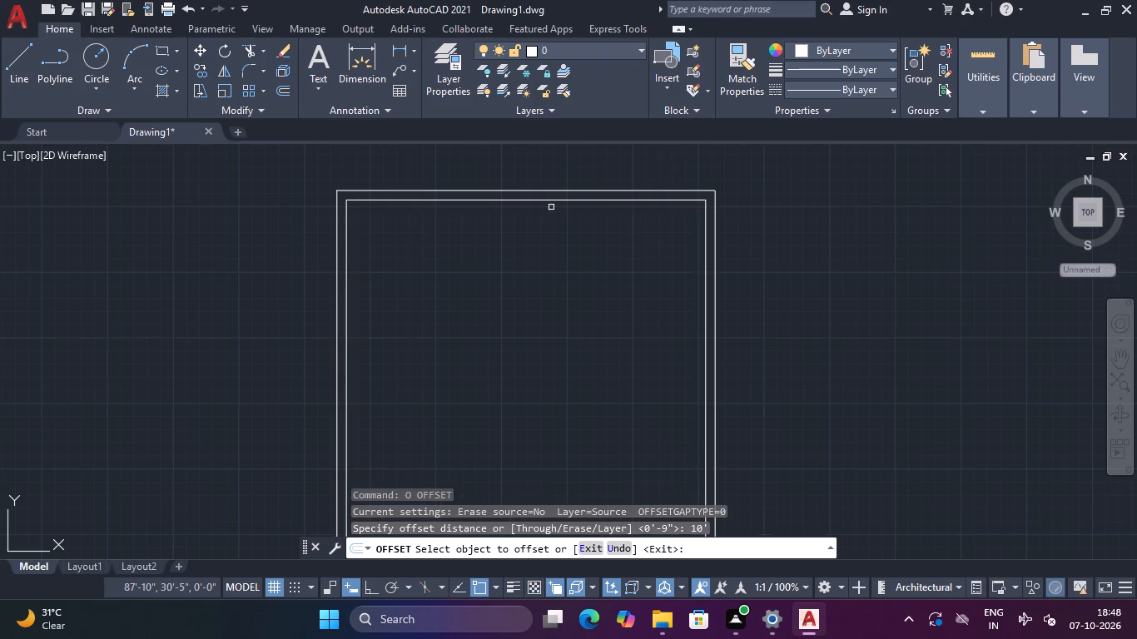
click(551, 199)
click(540, 295)
Offset the left line of the inner square 10' to the right, into the square.
middle_drag(540, 295, 586, 215)
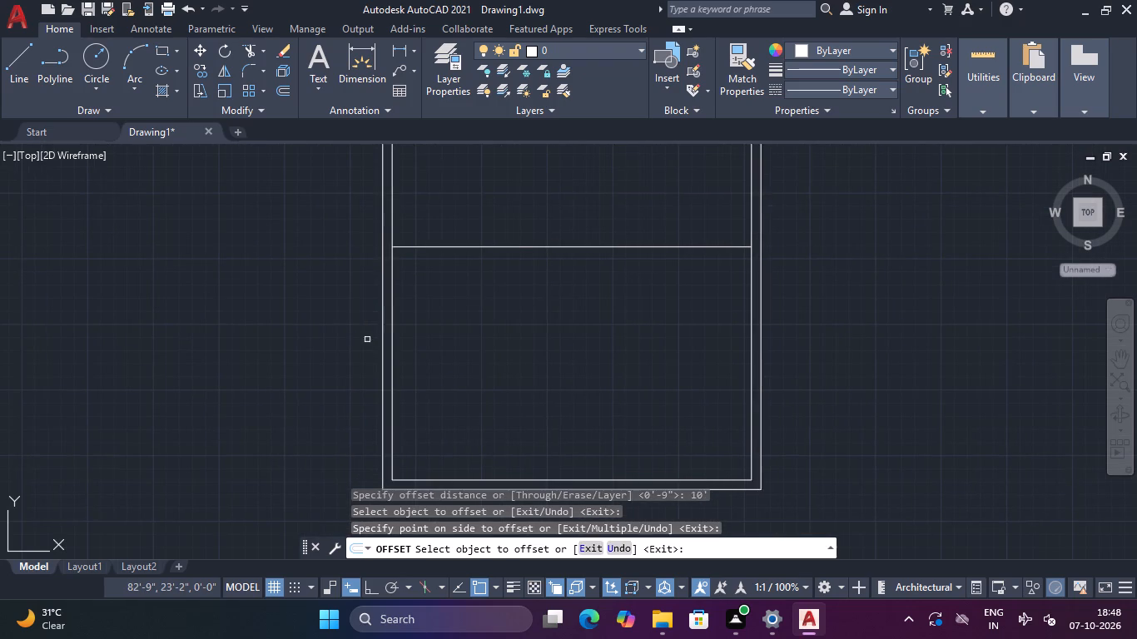
click(390, 339)
click(518, 354)
scroll(539, 343, down, 1)
middle_drag(539, 342, 563, 303)
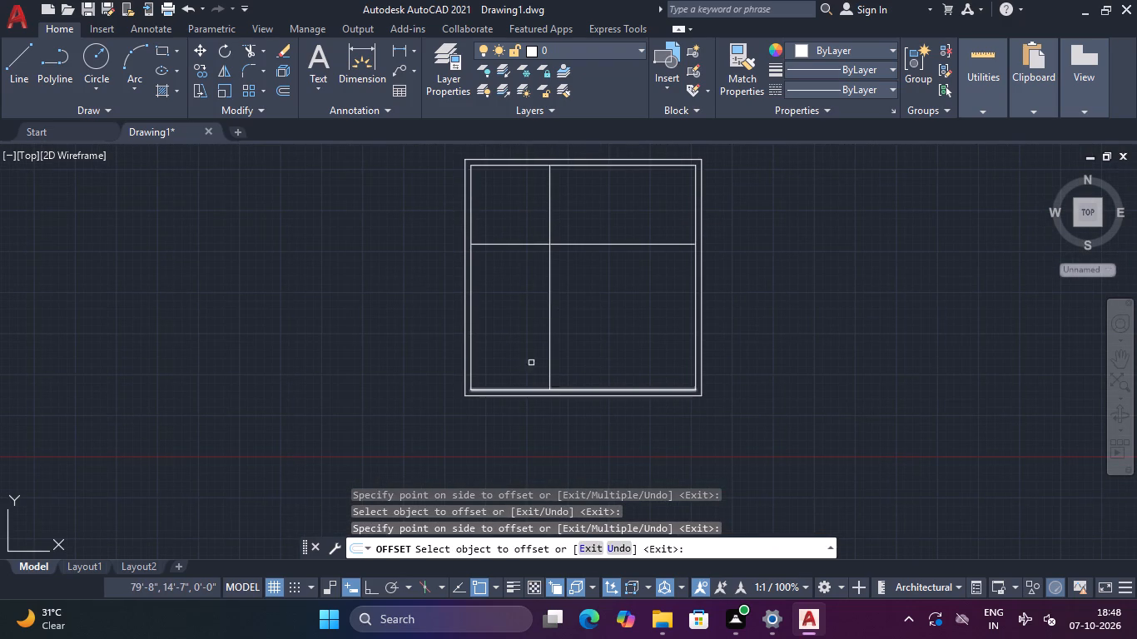
middle_click(537, 306)
key(Escape)
key(Escape)
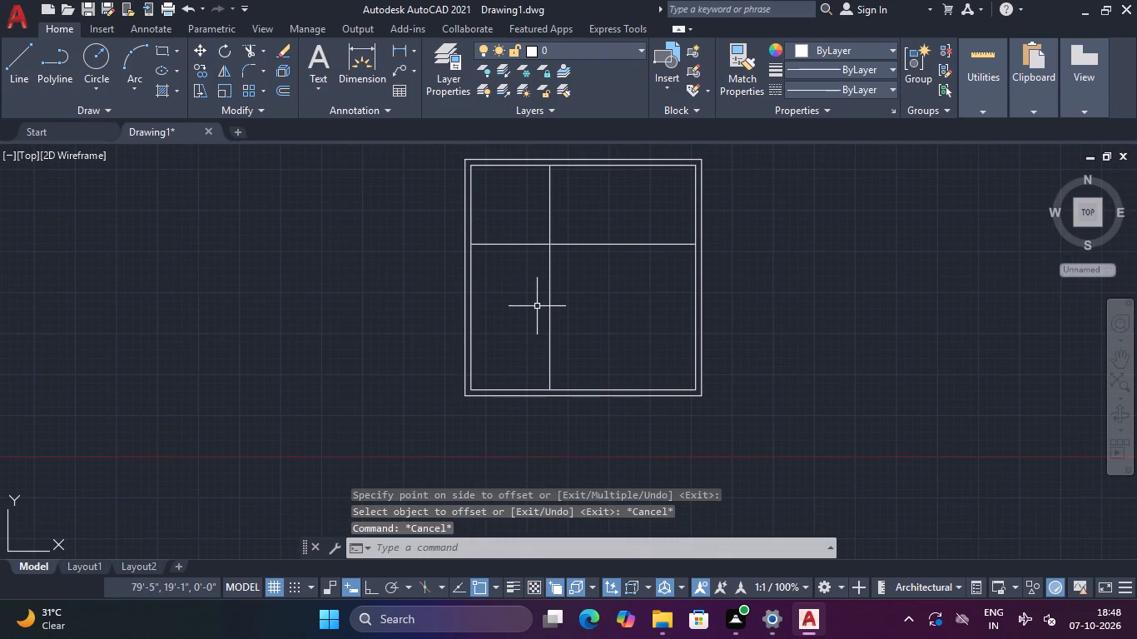
key(Escape)
key(Escape)
Offset the bottom line of the inner square 8' upward into the square.
text(O)
key(space)
text(8')
key(Return)
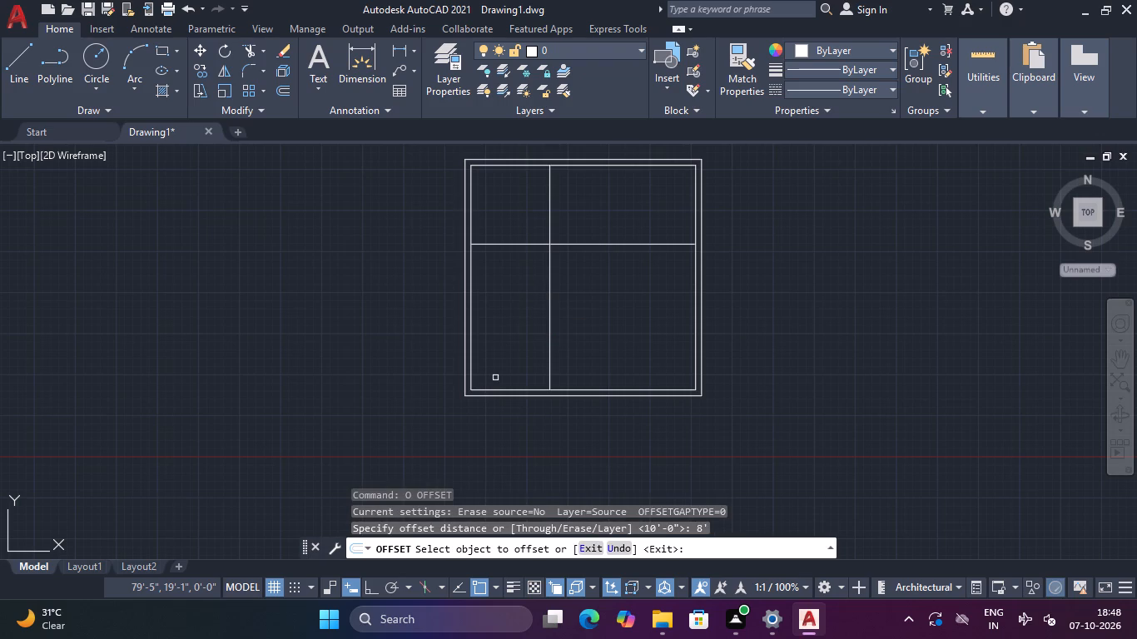
click(501, 389)
click(525, 318)
key(Escape)
key(Escape)
key(Escape)
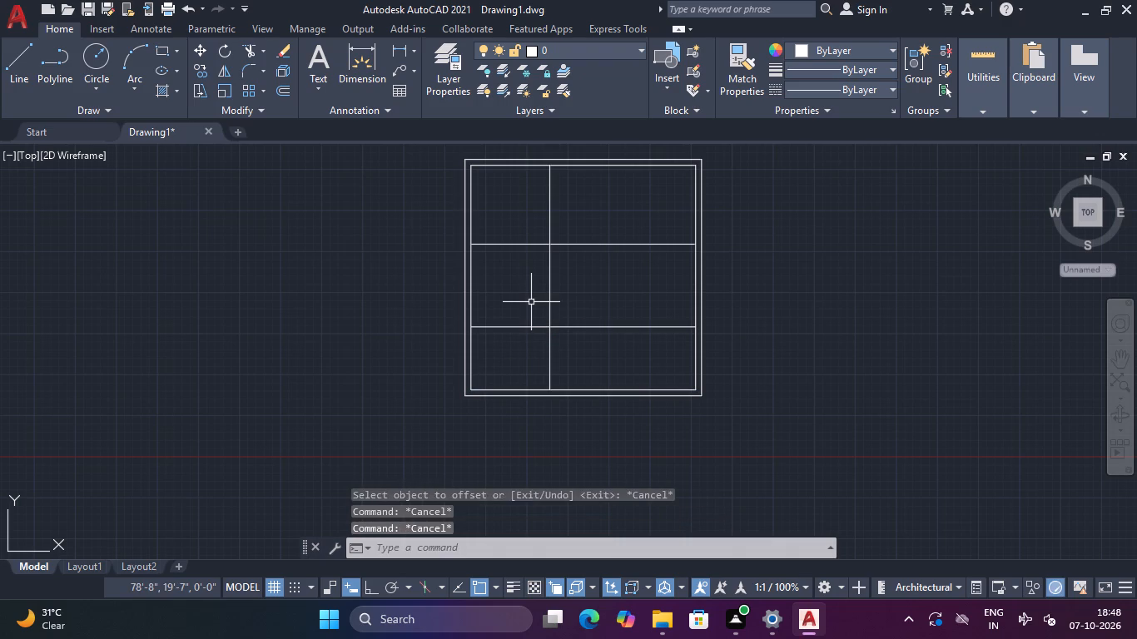
key(Escape)
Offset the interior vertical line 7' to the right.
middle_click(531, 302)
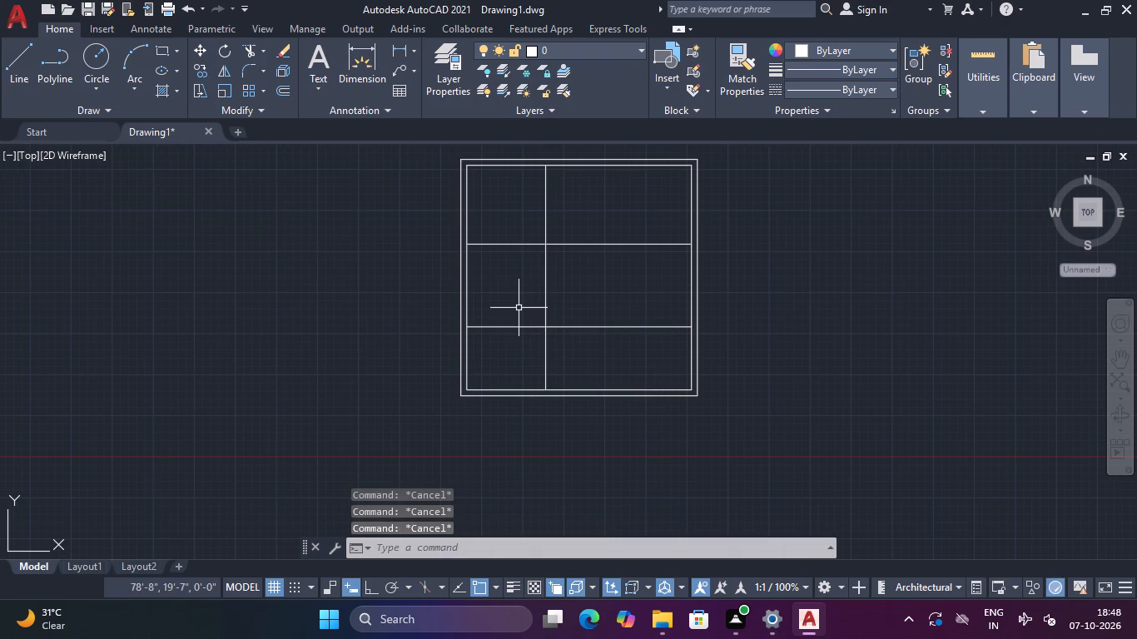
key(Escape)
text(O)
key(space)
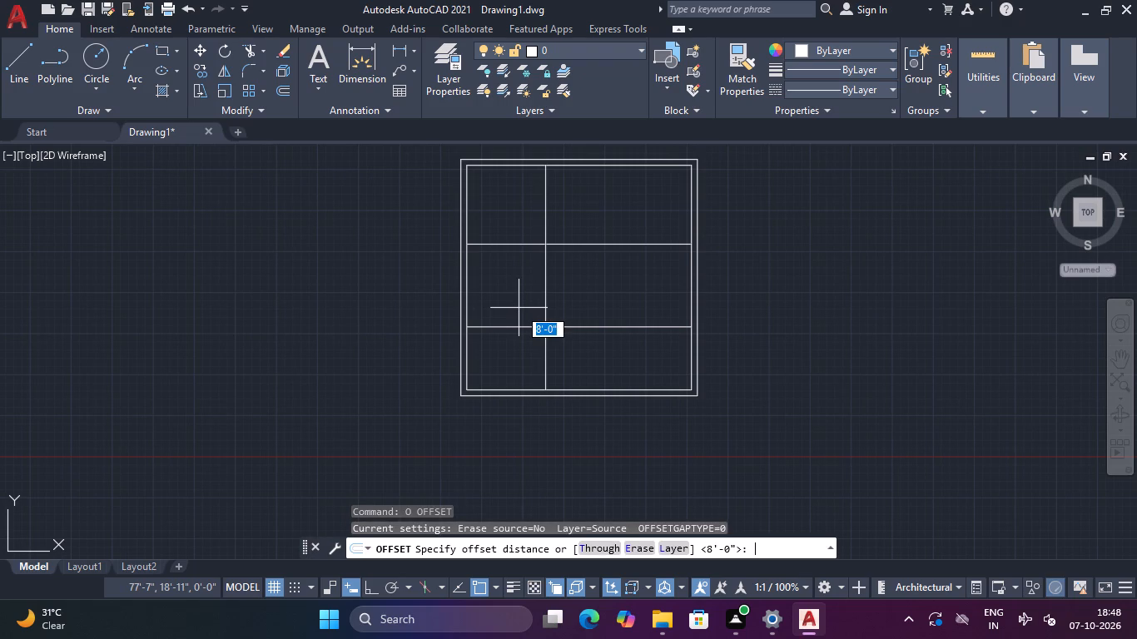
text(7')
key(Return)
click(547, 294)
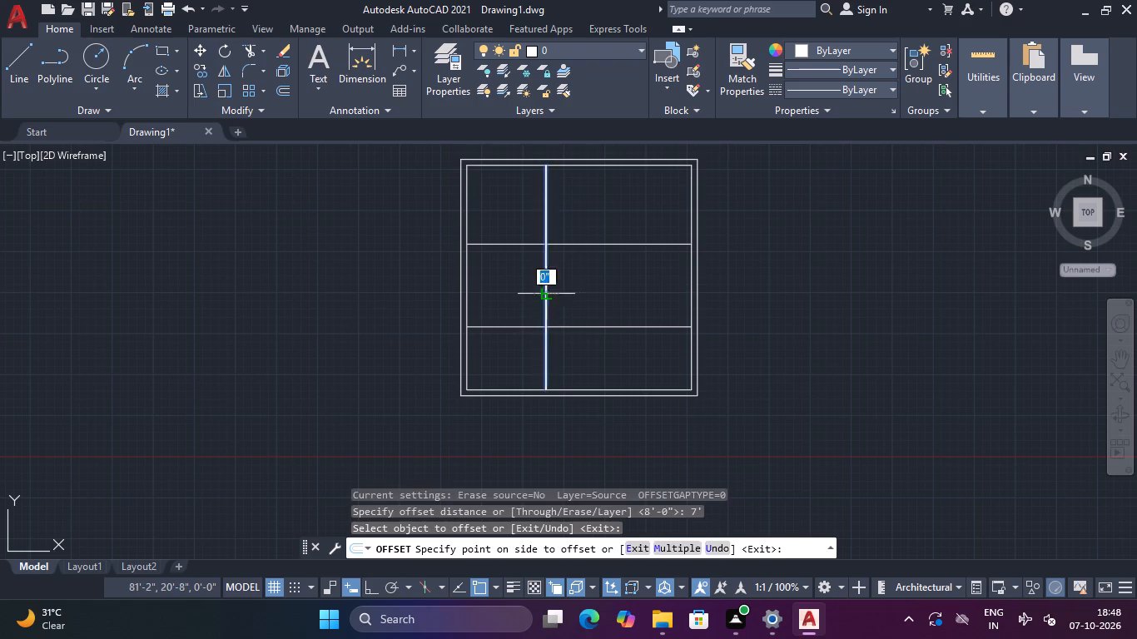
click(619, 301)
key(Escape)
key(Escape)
Offset the right line of the inner square 10' to the left, into the square.
middle_drag(619, 301, 542, 373)
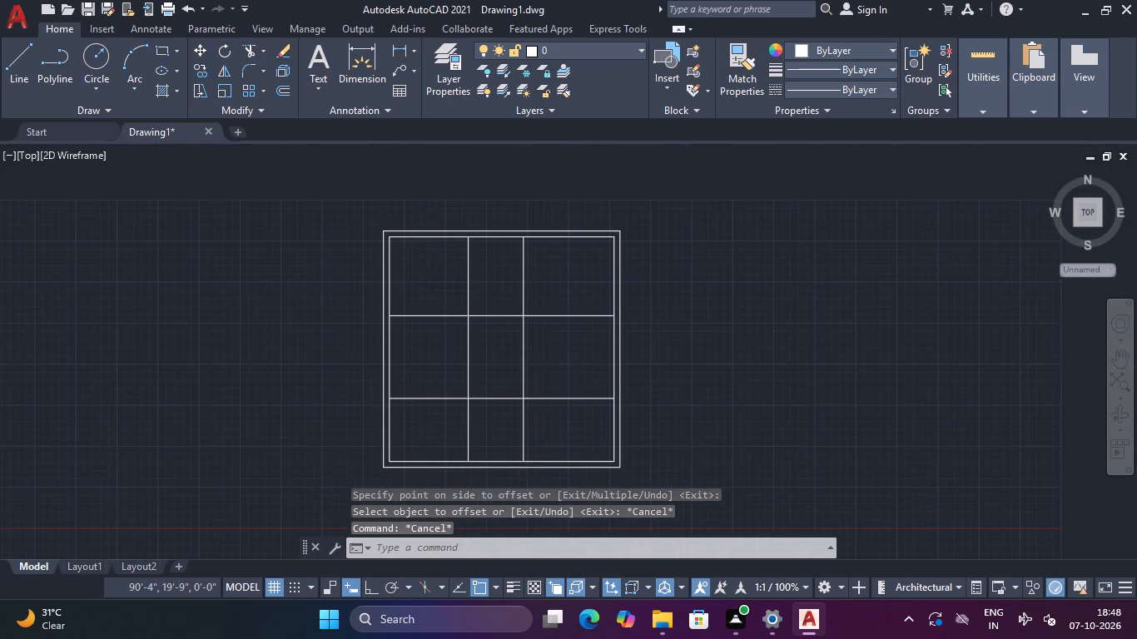
text(O)
key(space)
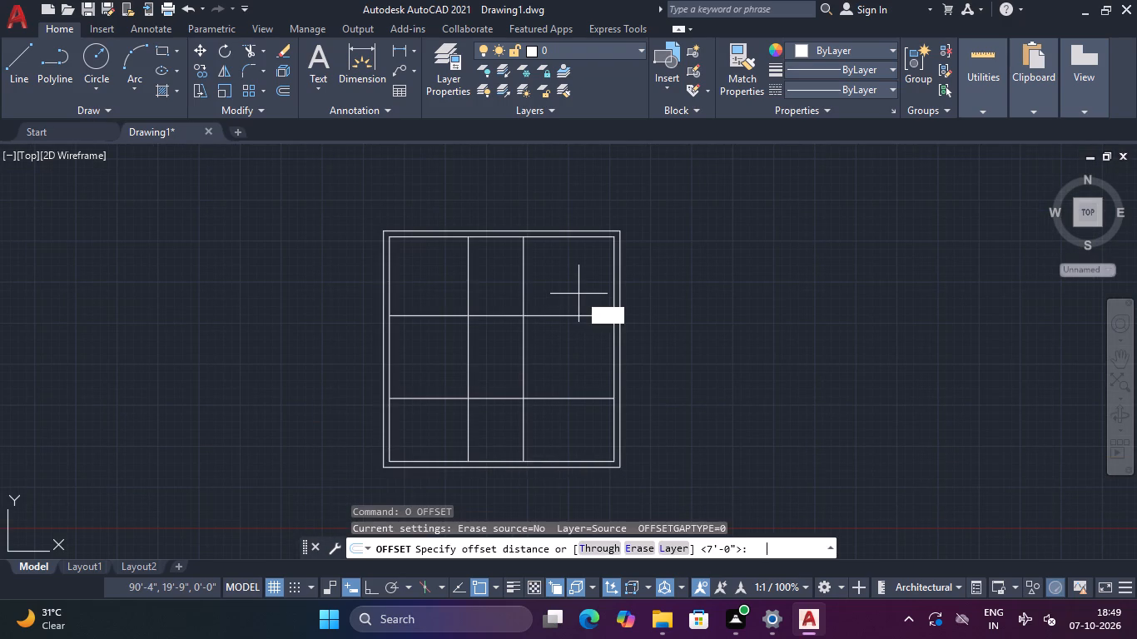
key(1)
text(0')
key(Return)
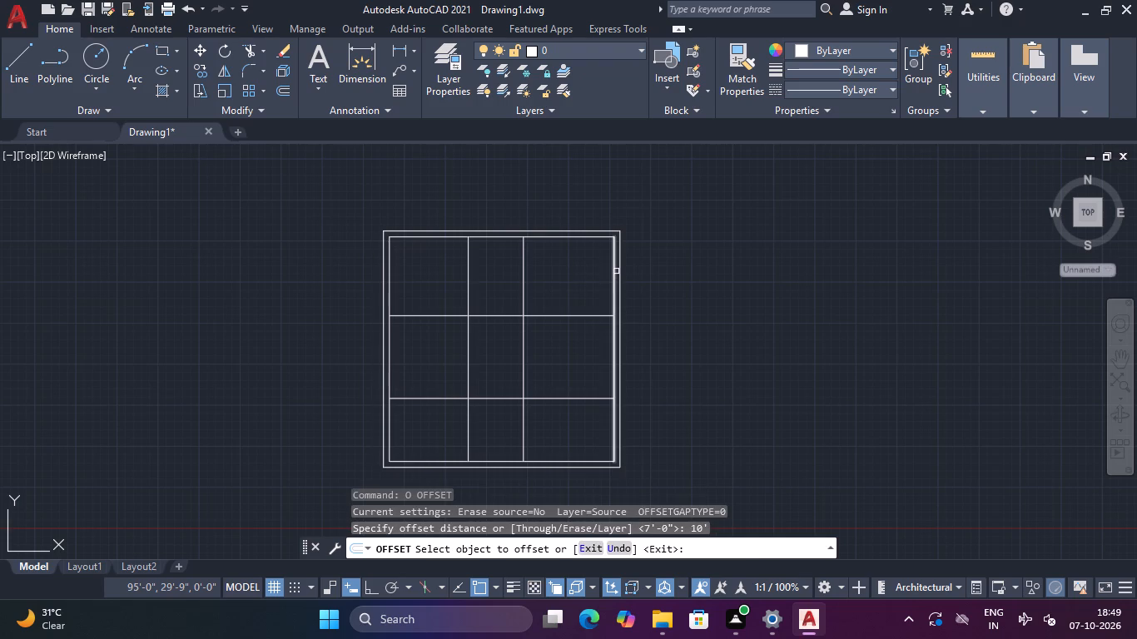
click(616, 271)
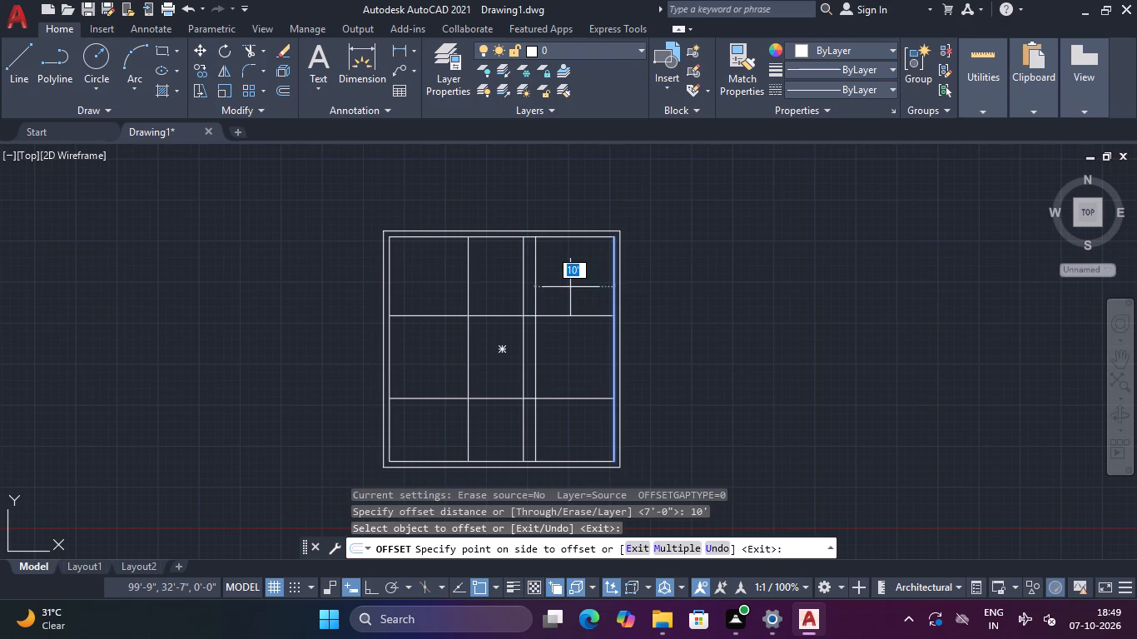
click(570, 287)
key(Escape)
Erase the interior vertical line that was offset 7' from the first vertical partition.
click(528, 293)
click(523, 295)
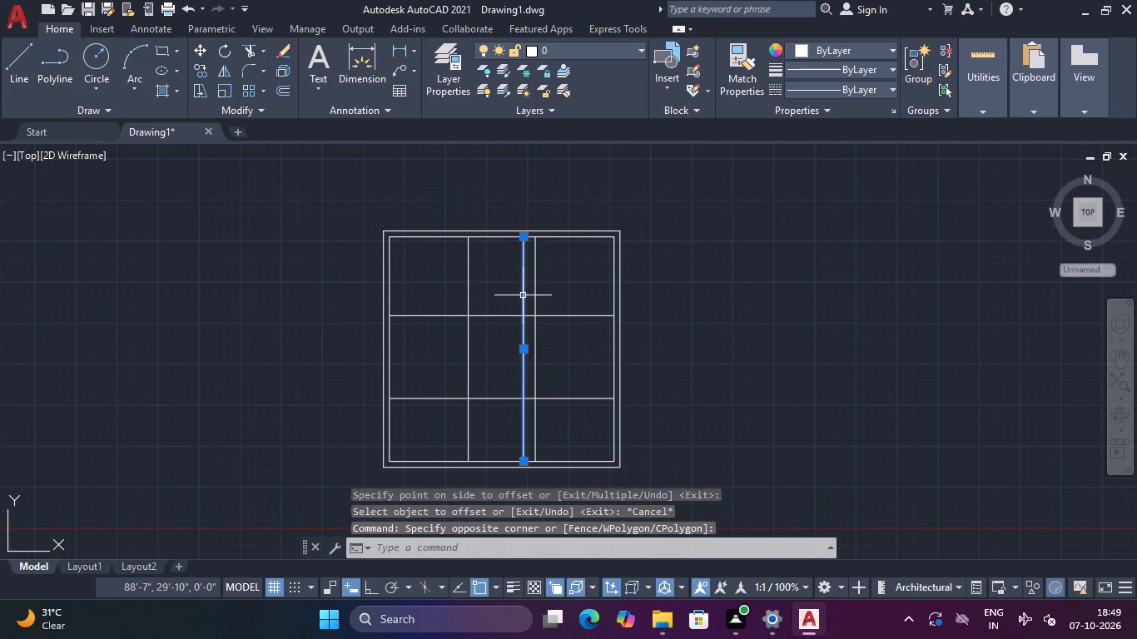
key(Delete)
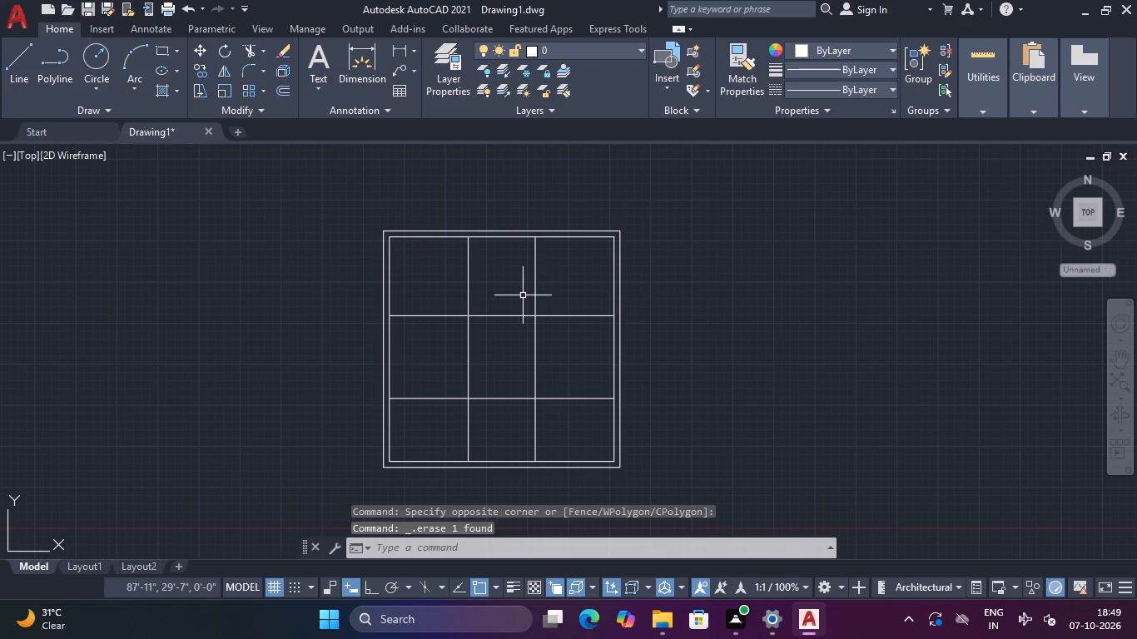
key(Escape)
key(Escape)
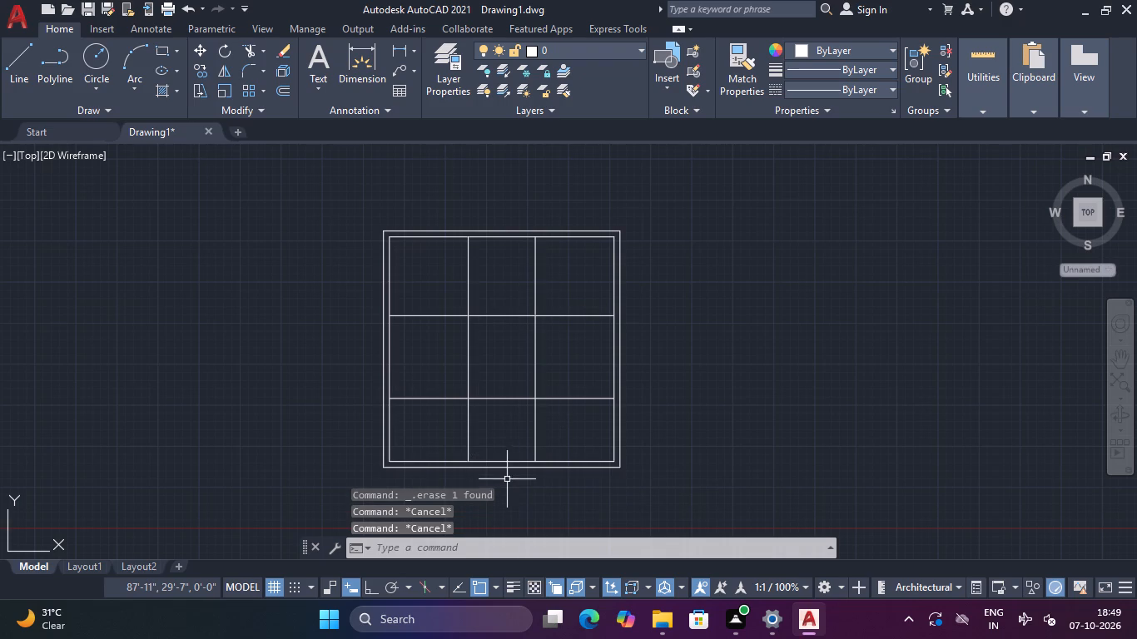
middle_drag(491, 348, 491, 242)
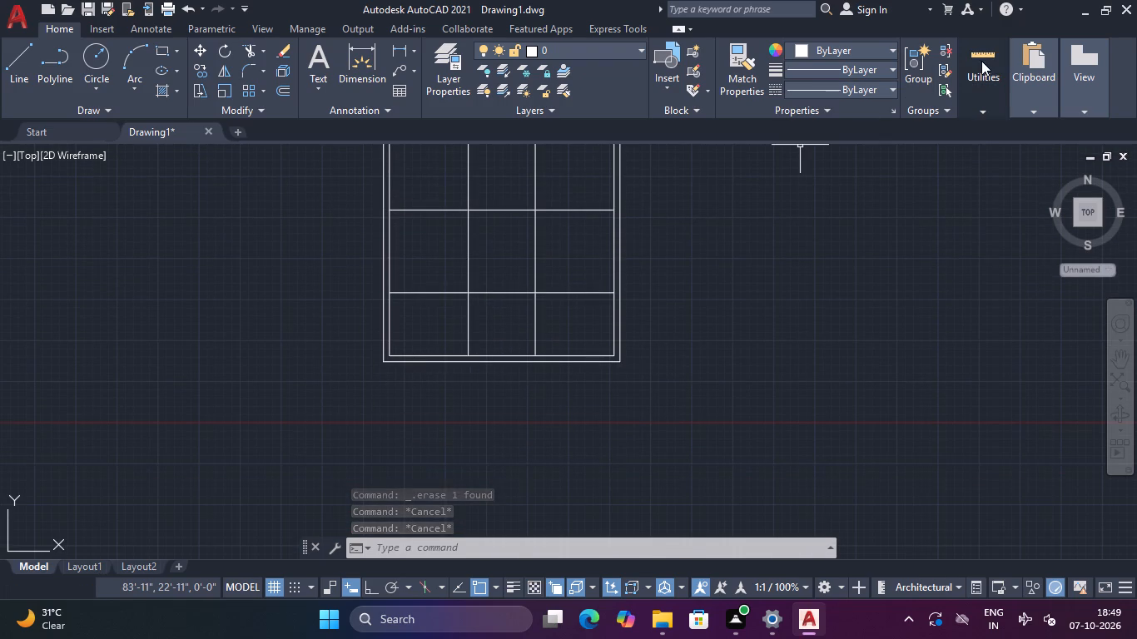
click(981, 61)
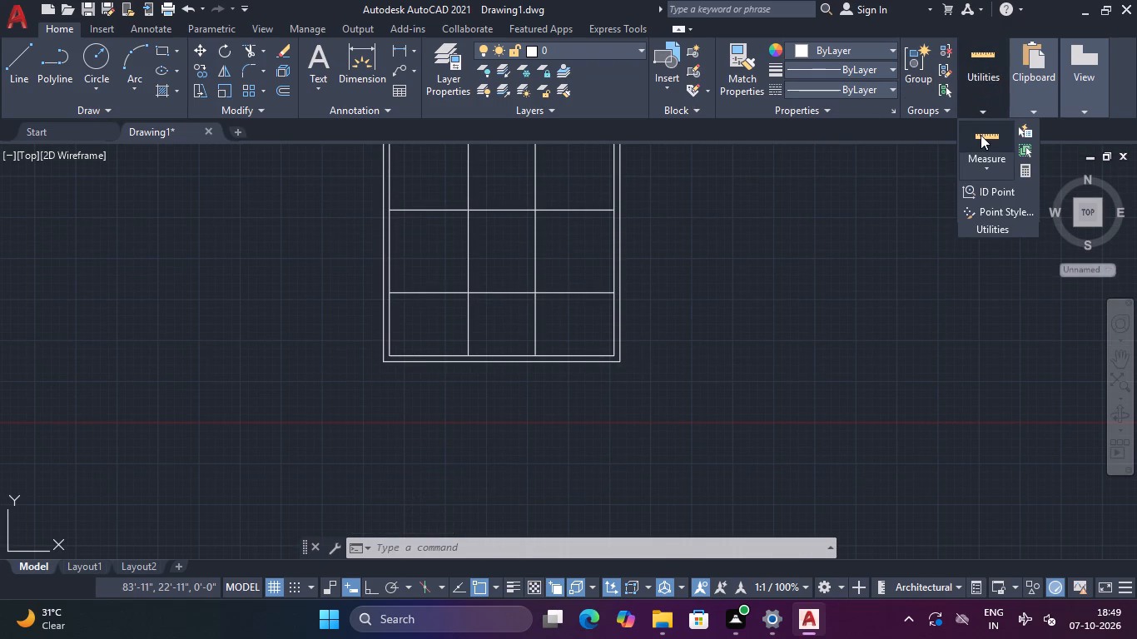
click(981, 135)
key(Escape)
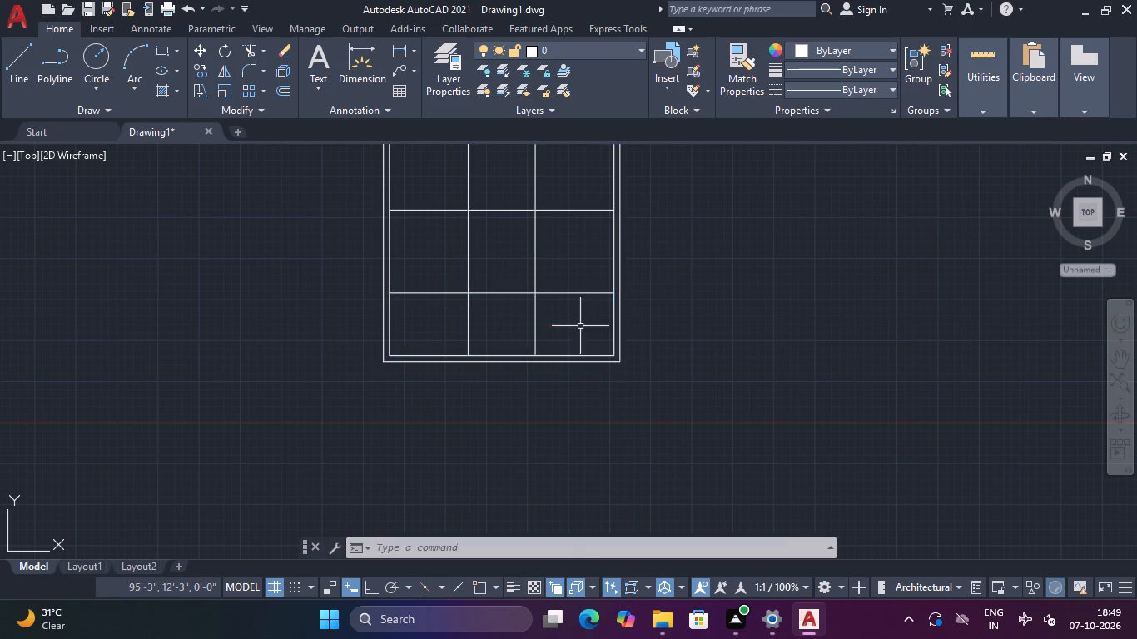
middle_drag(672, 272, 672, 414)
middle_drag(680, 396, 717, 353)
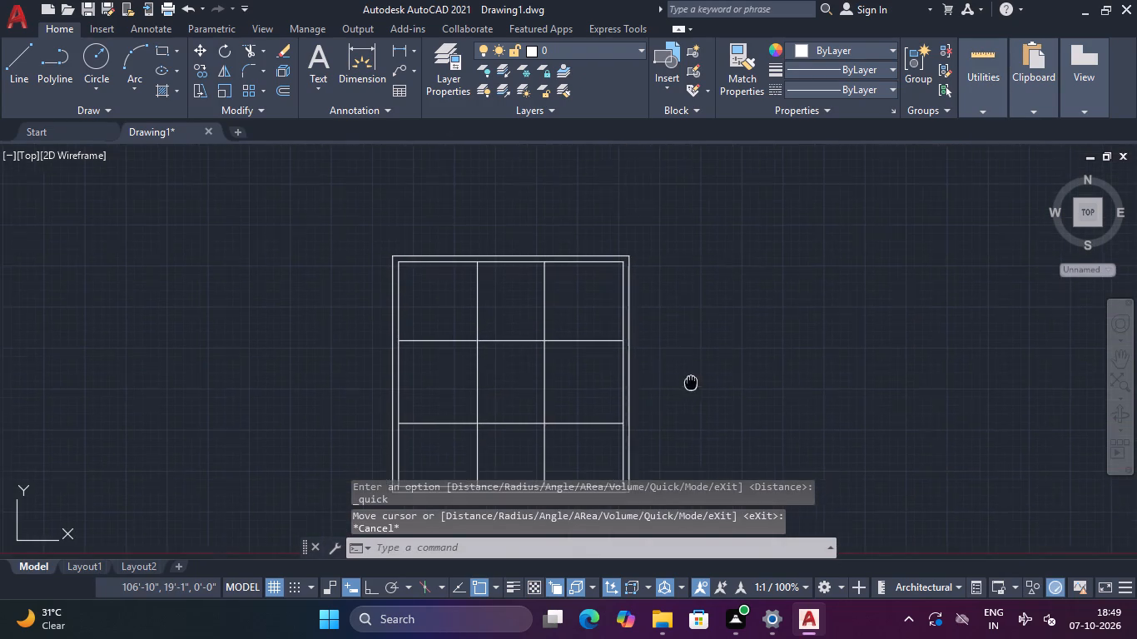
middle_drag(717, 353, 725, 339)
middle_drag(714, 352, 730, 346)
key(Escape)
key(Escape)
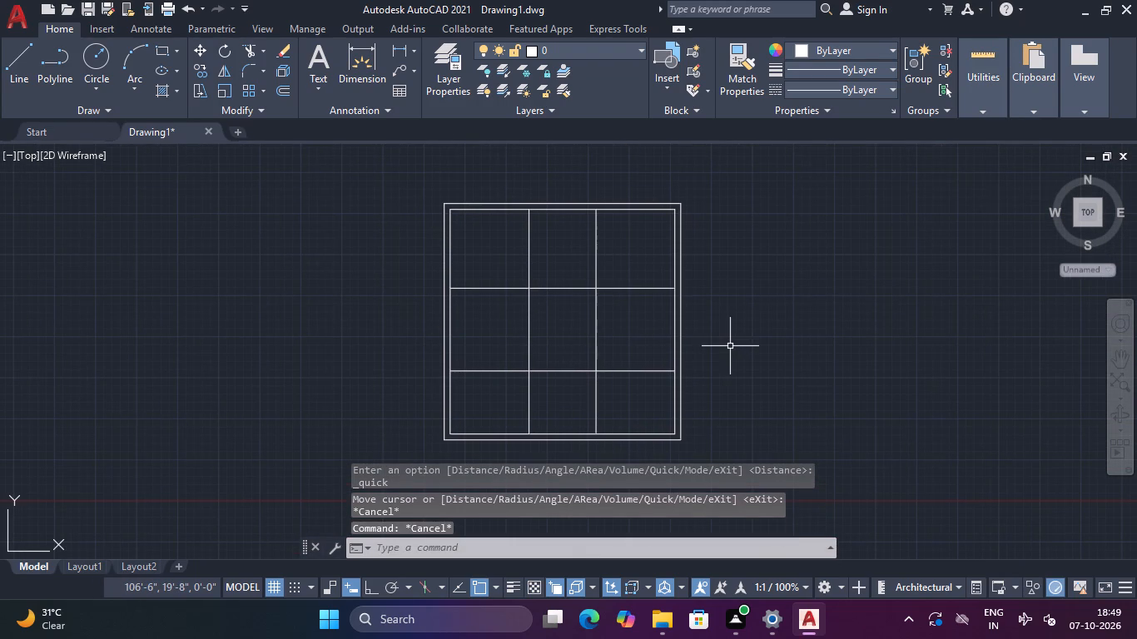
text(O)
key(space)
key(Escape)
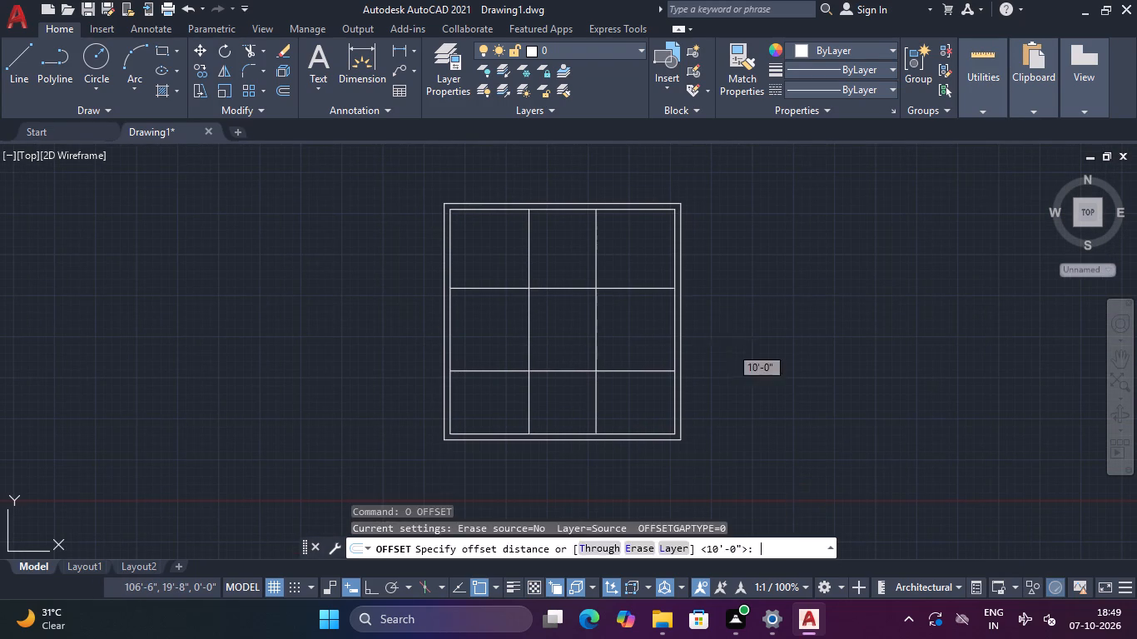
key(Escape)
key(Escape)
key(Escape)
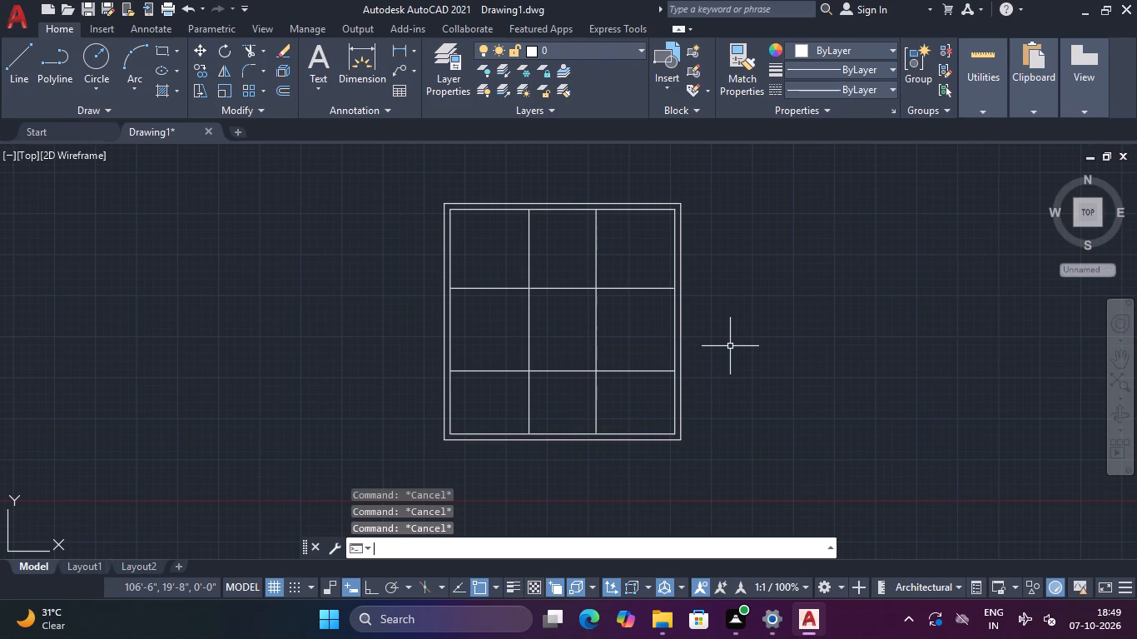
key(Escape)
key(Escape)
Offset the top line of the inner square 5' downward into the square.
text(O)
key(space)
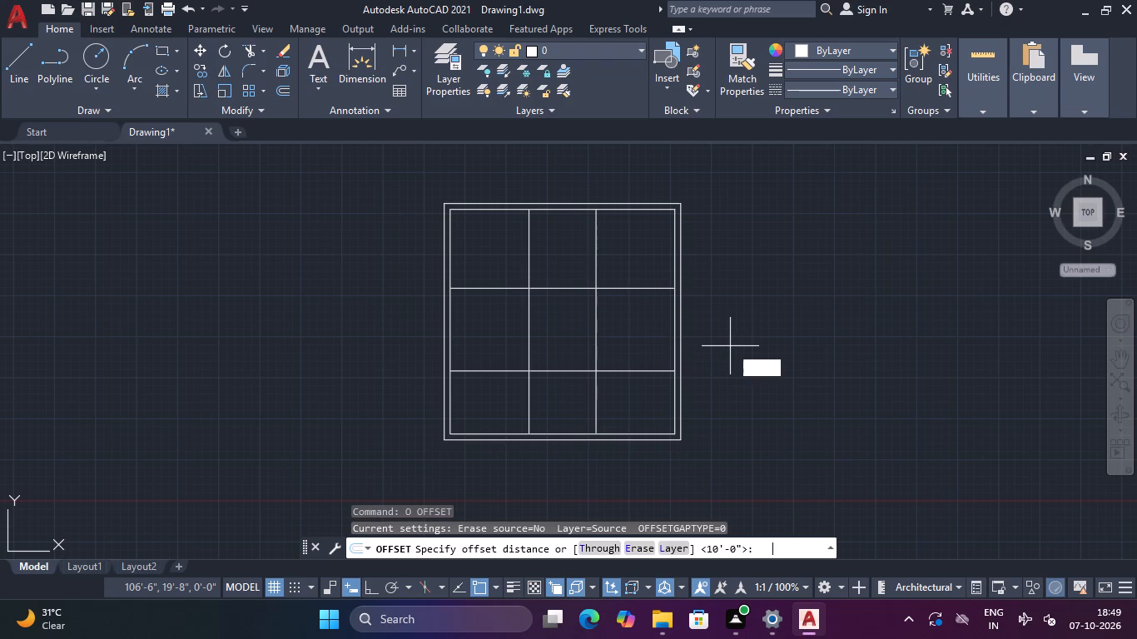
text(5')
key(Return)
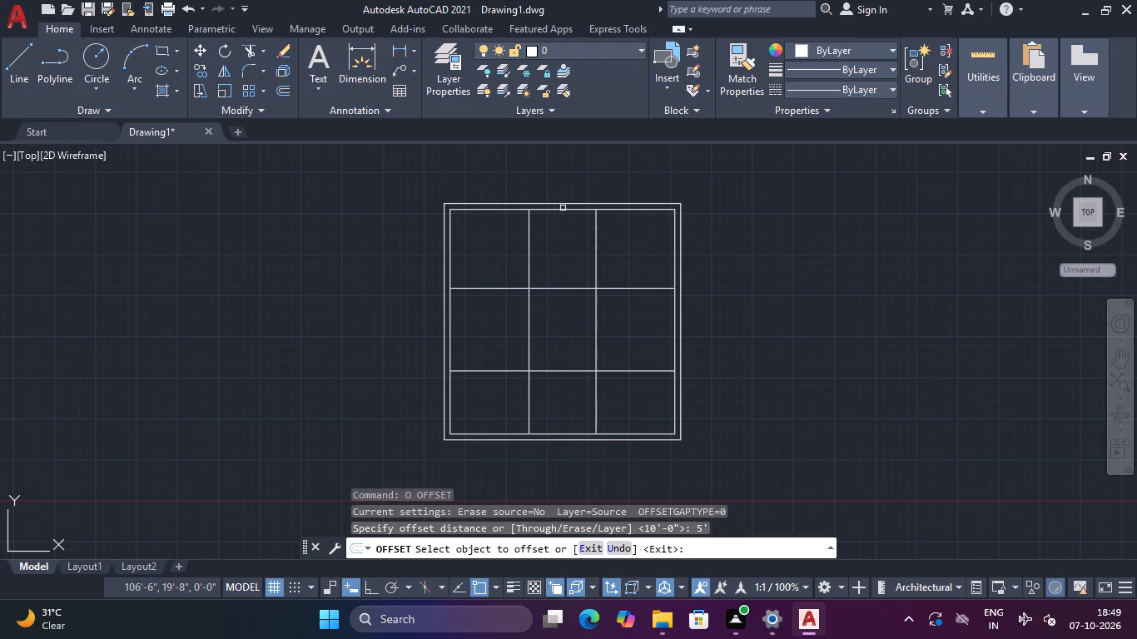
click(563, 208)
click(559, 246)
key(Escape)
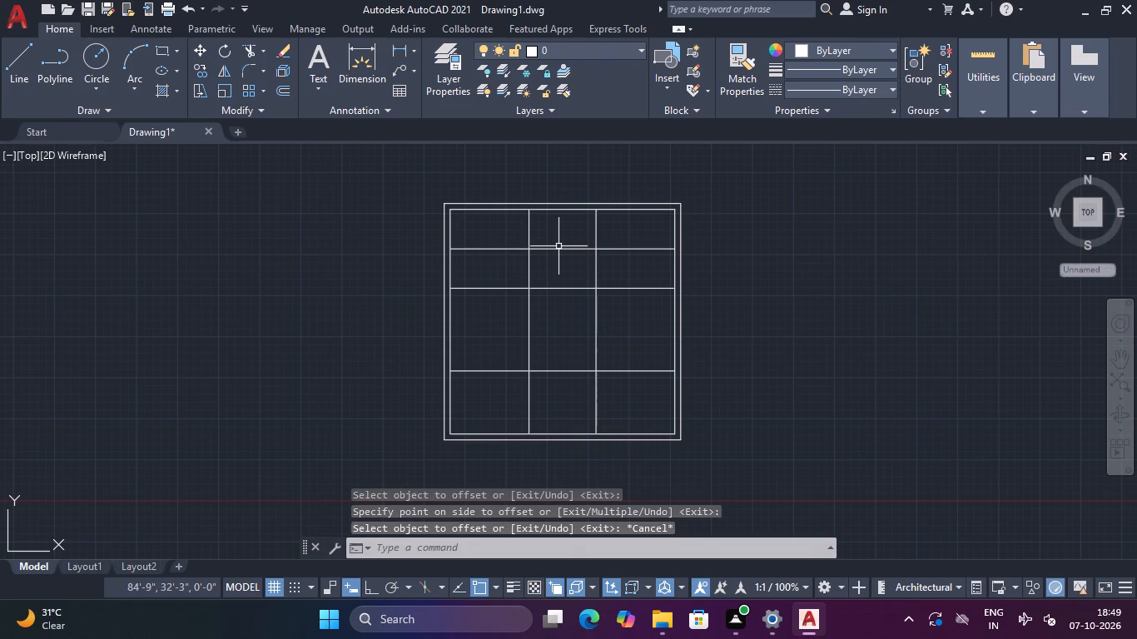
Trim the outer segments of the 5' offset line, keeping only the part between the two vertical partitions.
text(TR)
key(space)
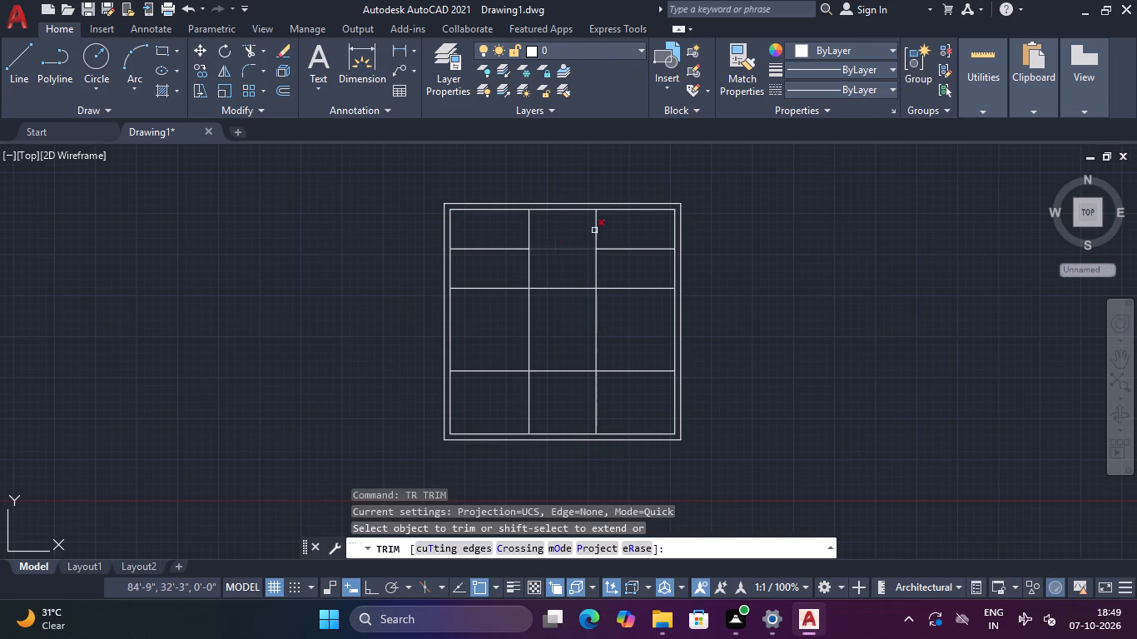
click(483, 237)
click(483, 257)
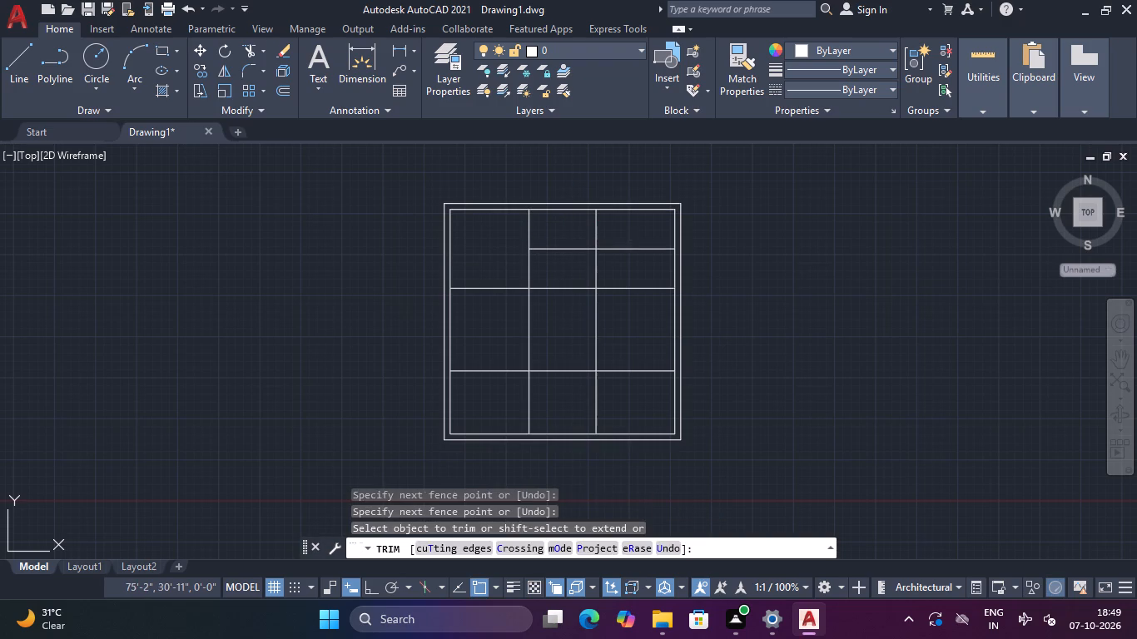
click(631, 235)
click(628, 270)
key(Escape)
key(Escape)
Offset the top line of the inner square 7' downward into the square.
text(O)
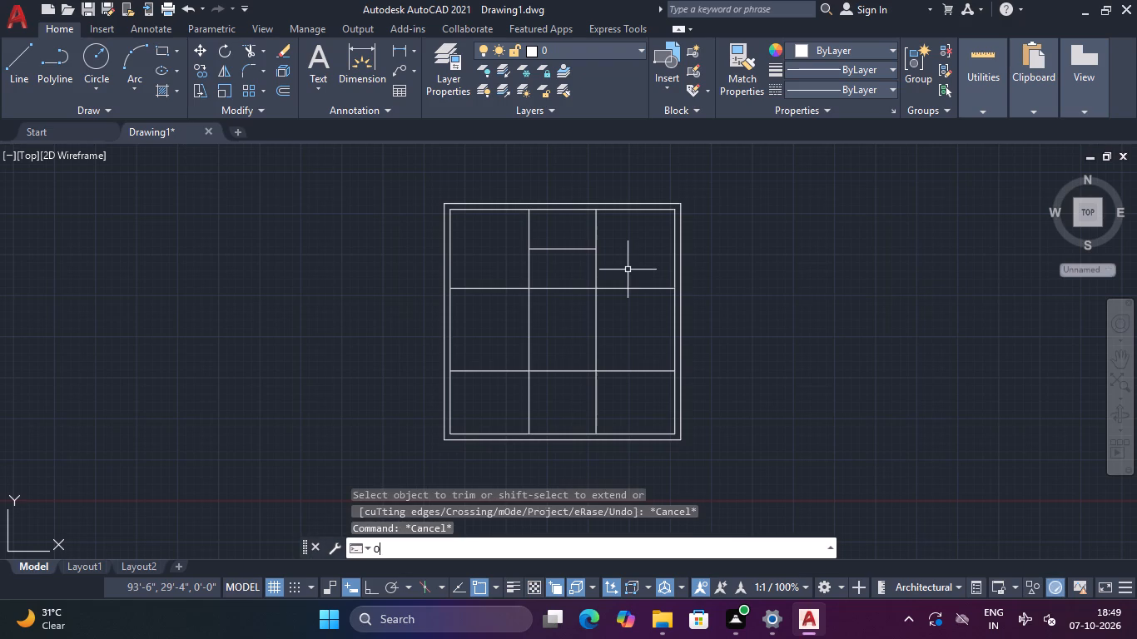
key(space)
text(7')
key(Return)
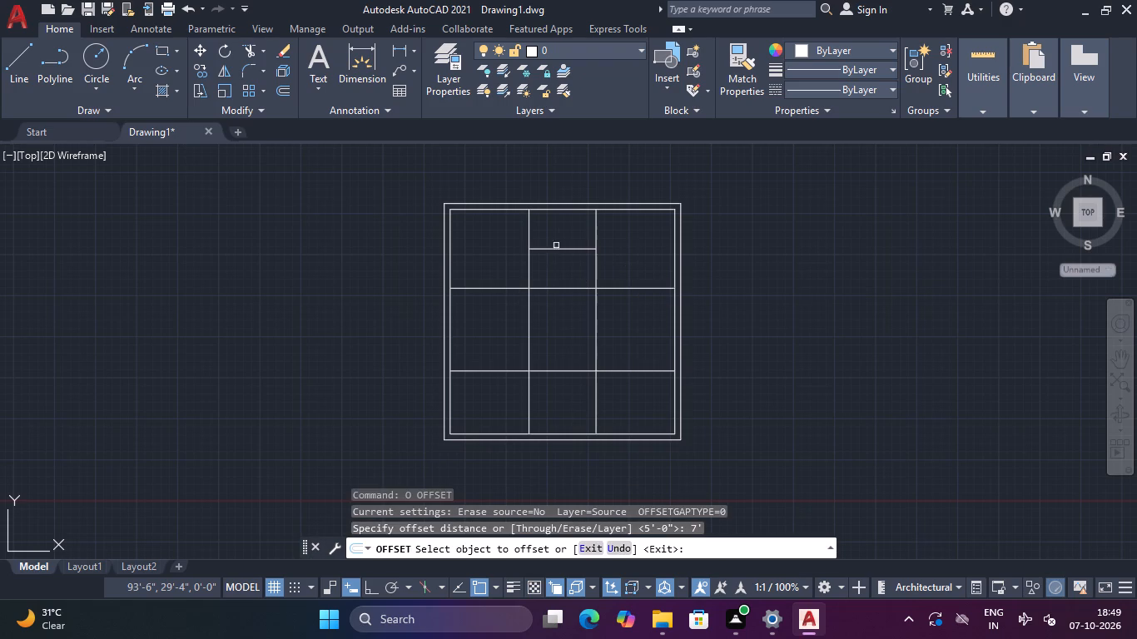
click(568, 208)
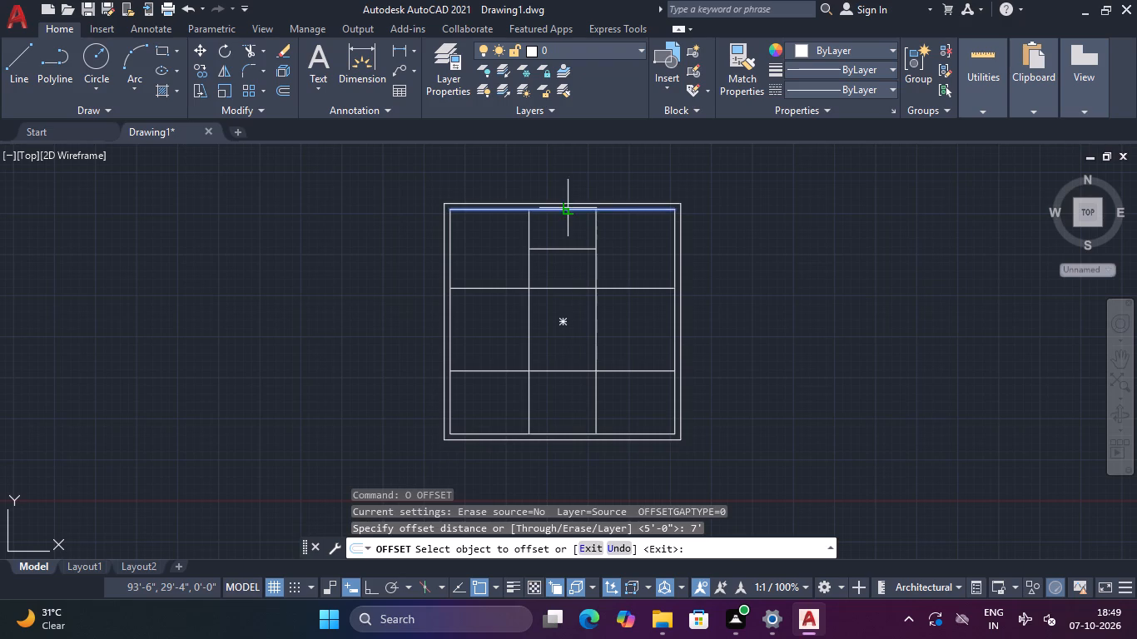
click(565, 244)
key(Escape)
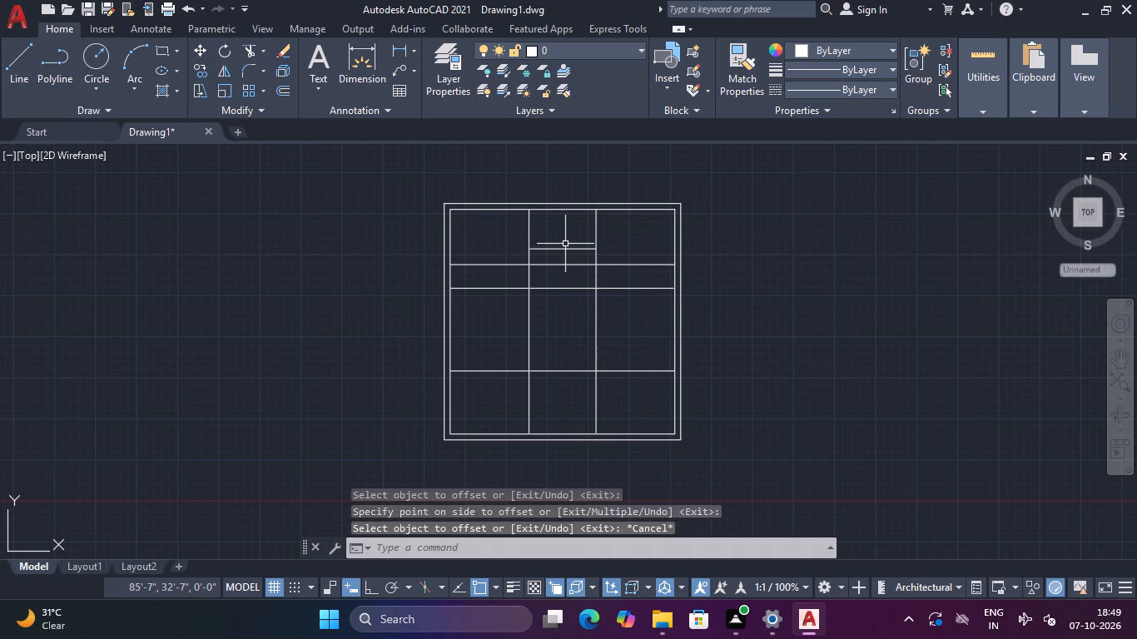
Trim the 7' offset line to the part between the vertical partitions and remove the 5' line segment above it.
text(TR)
key(space)
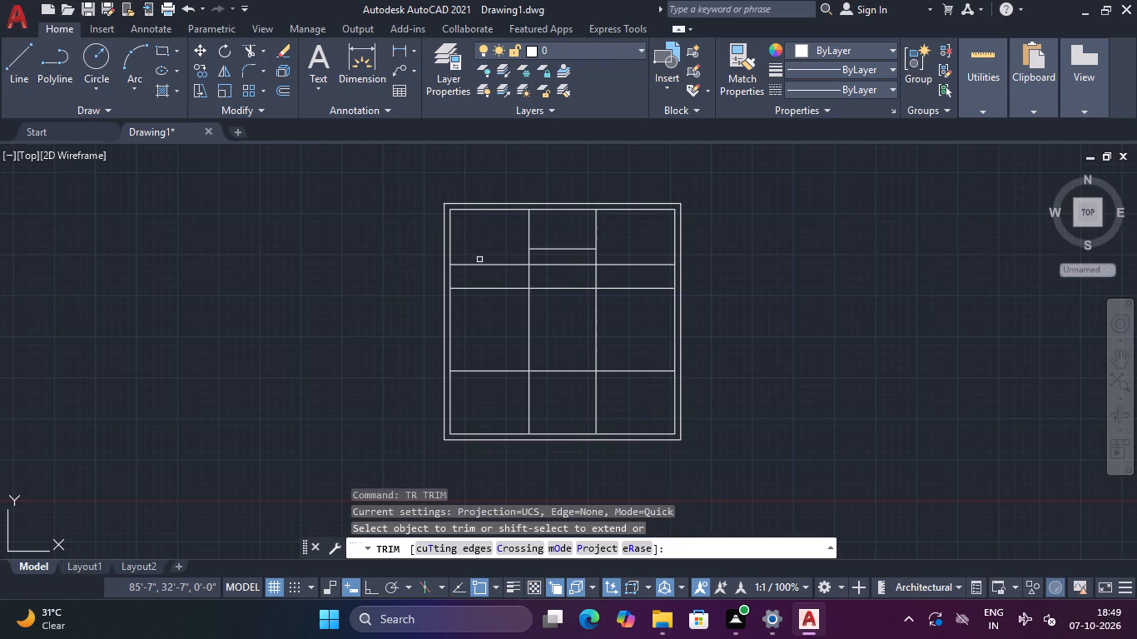
click(485, 263)
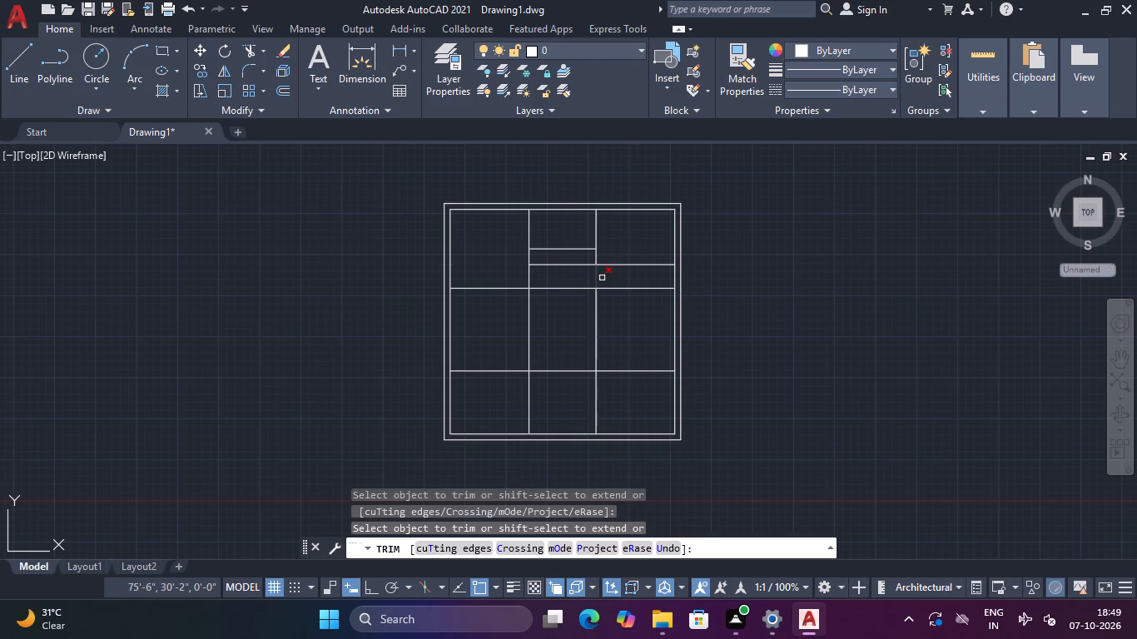
click(619, 265)
click(573, 248)
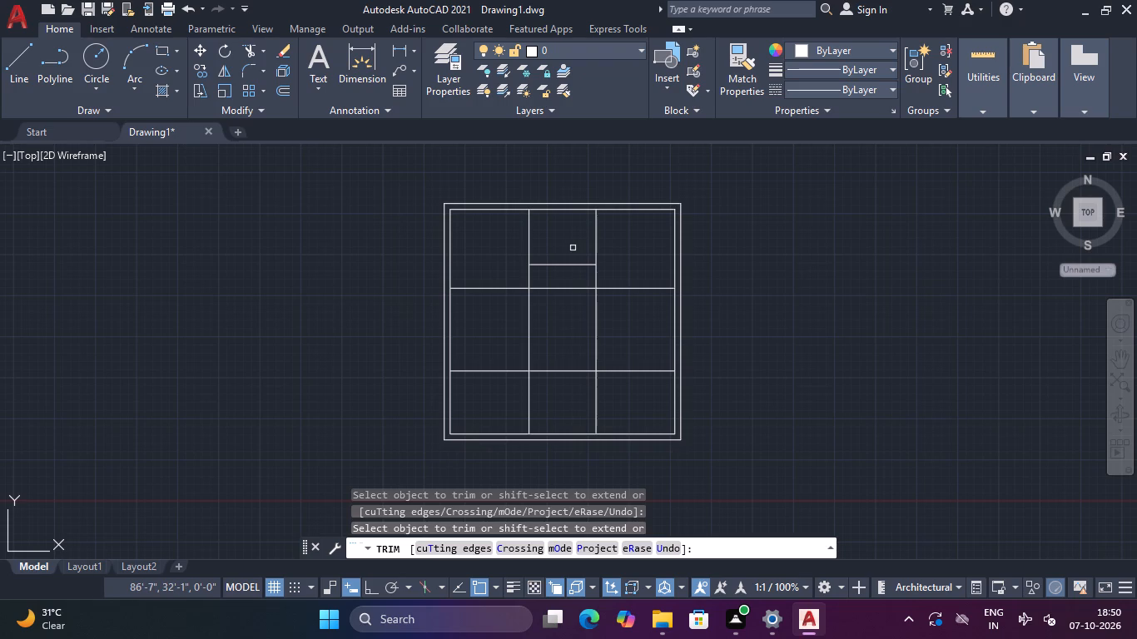
Trim the middle stretches of both vertical partitions and the central segments of both full-width horizontal partitions, opening up the hall between the rooms.
drag(502, 330, 608, 319)
click(568, 305)
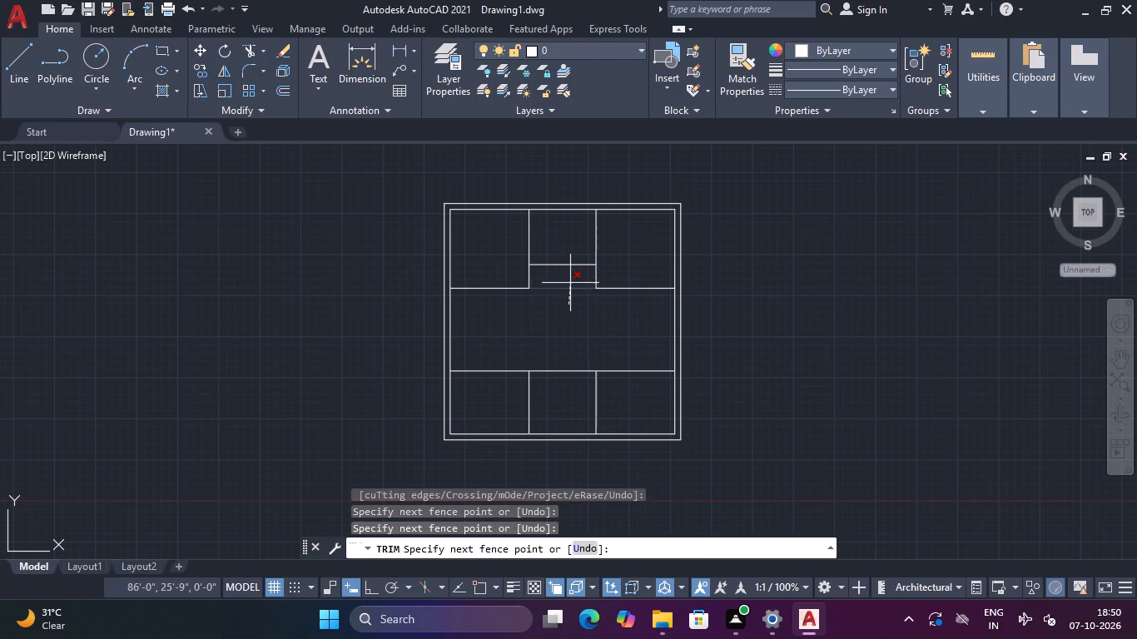
click(570, 283)
middle_drag(561, 313, 619, 257)
click(622, 303)
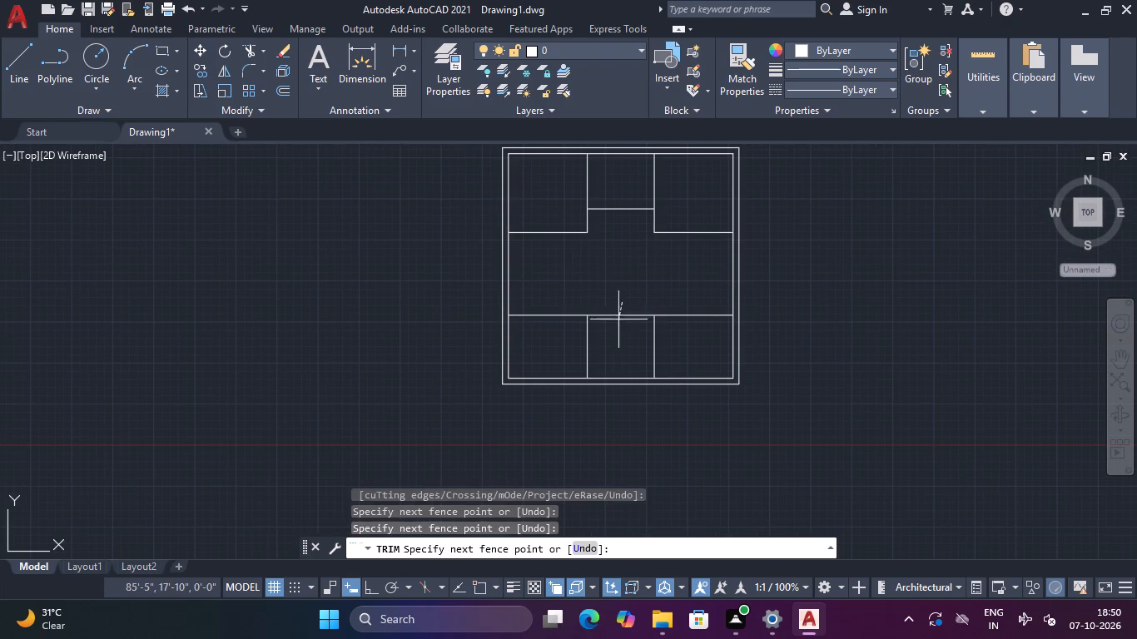
click(616, 330)
middle_click(617, 347)
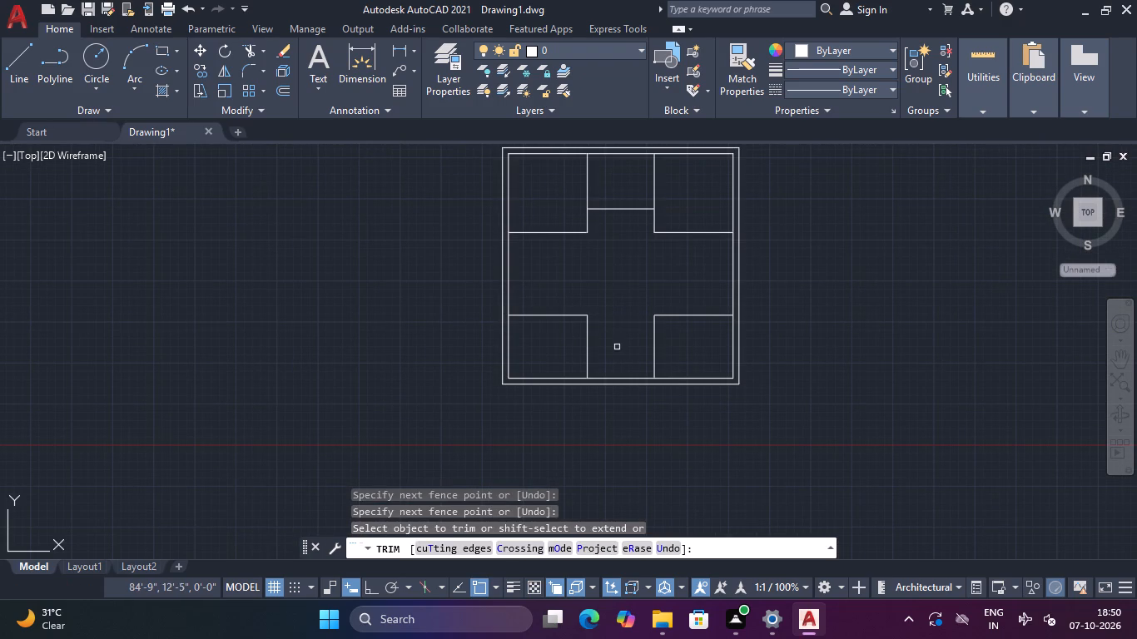
middle_drag(623, 282, 610, 323)
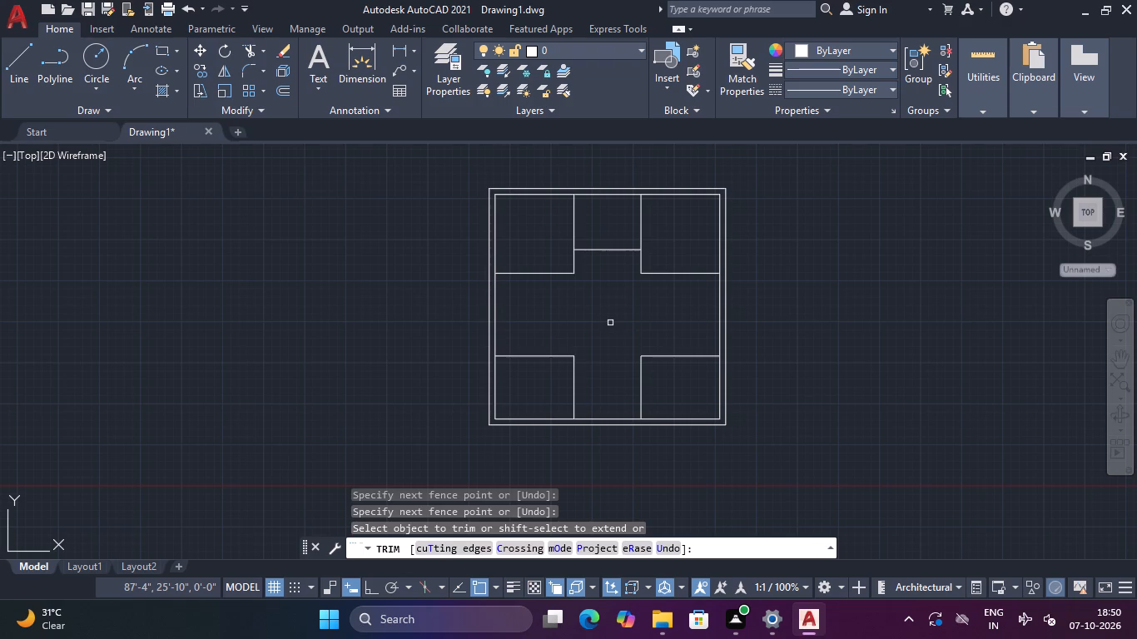
key(Escape)
key(Escape)
key(Escape)
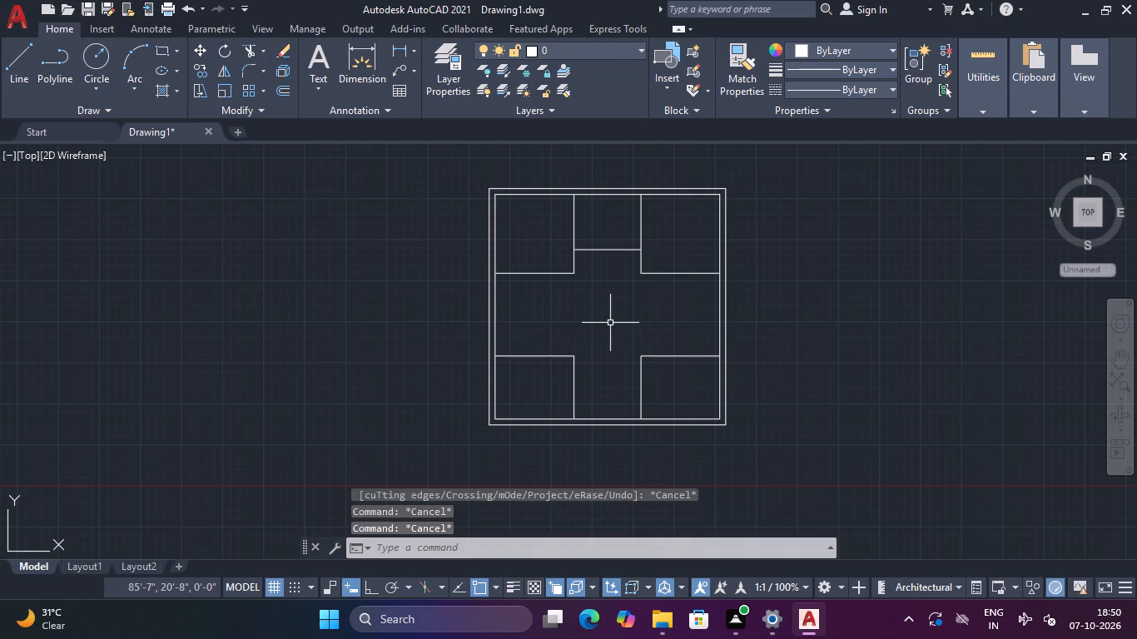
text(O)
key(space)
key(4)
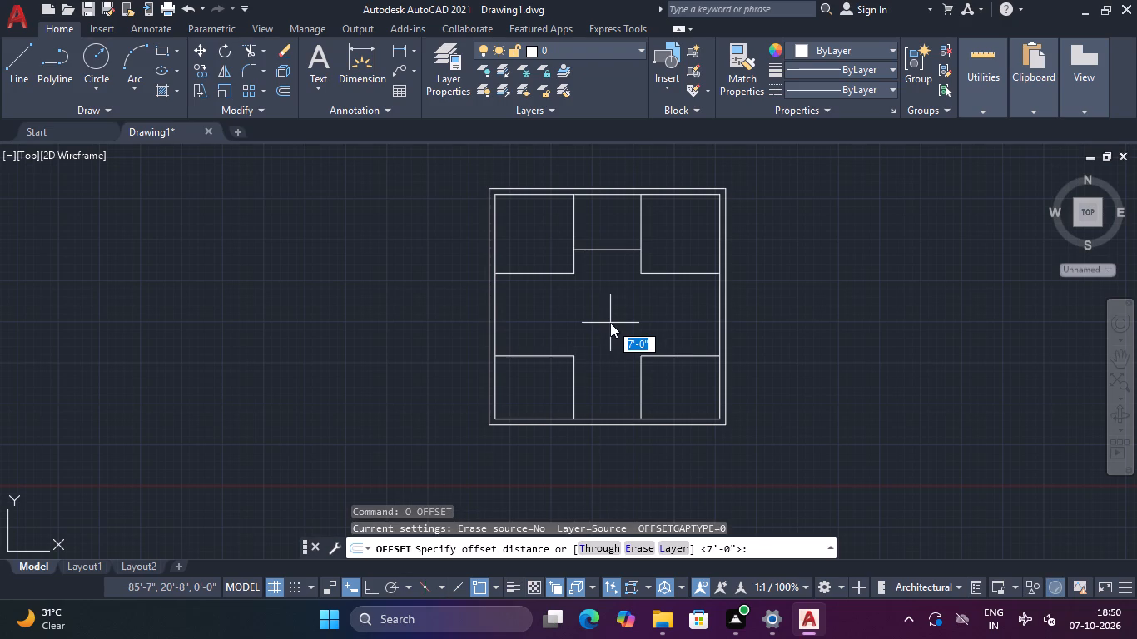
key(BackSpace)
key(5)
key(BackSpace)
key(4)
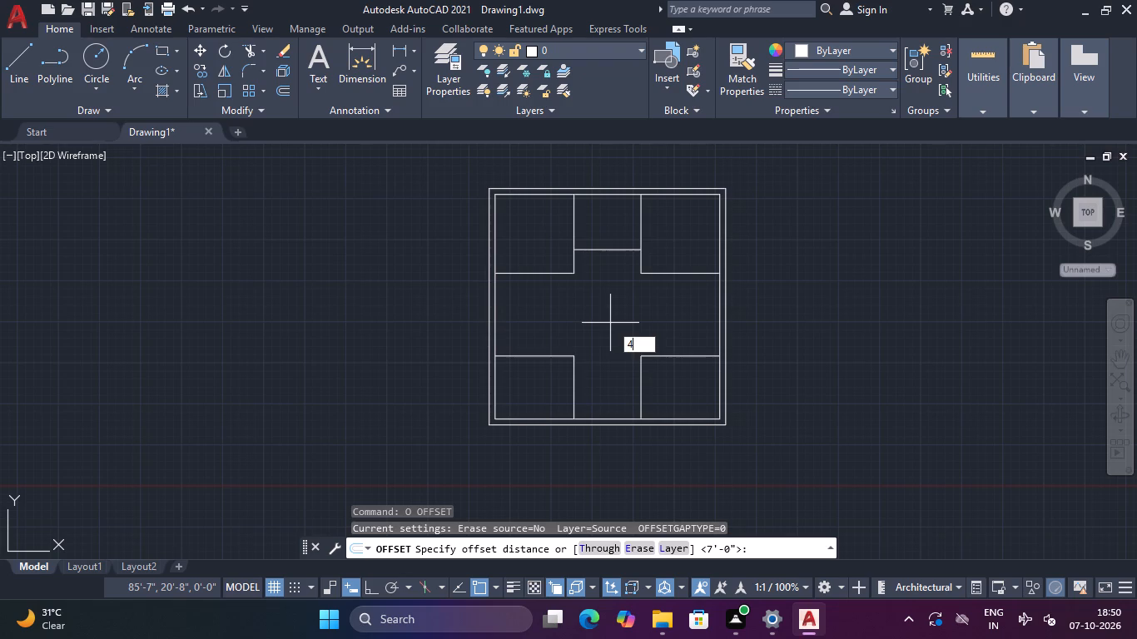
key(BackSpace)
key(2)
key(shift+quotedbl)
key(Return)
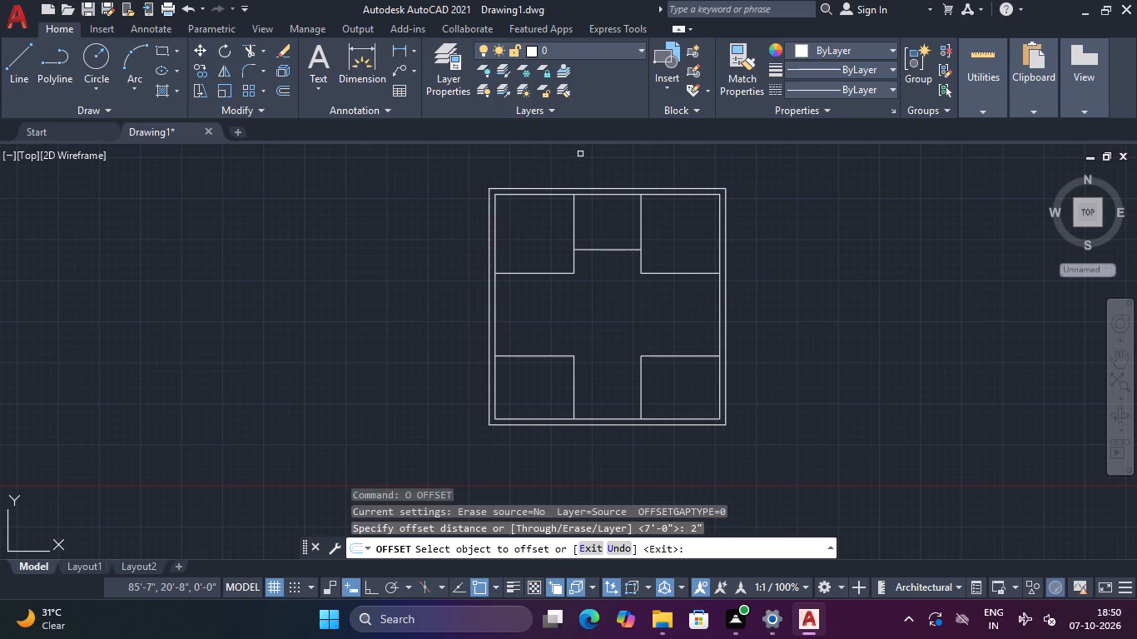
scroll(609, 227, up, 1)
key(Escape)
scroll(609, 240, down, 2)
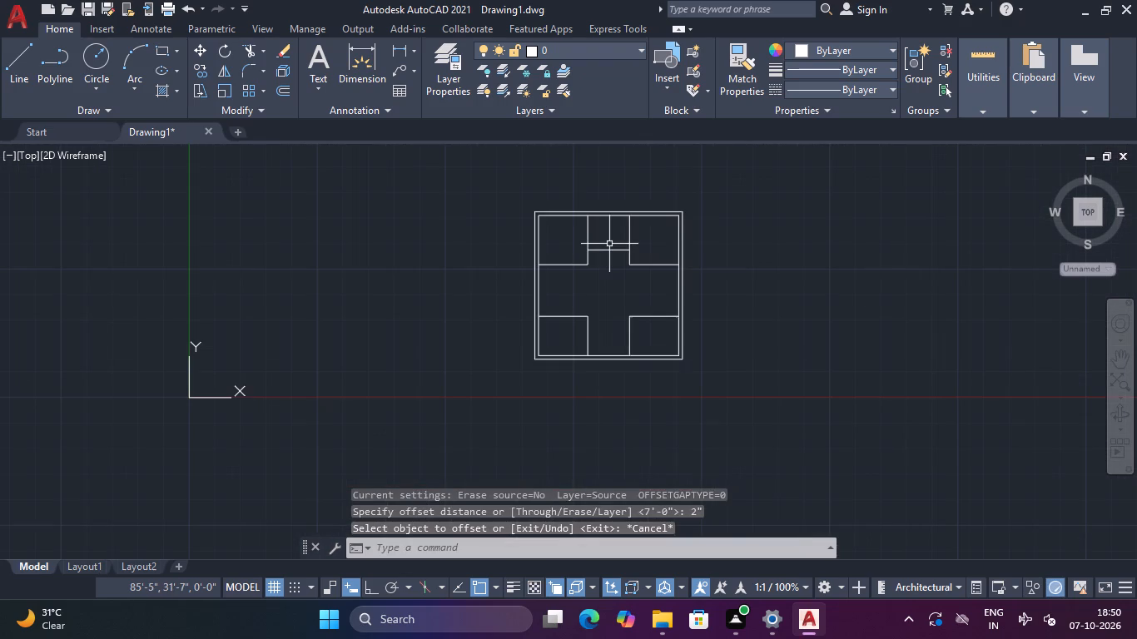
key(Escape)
Offset the upper-left room's right and bottom lines 4" outward, and the upper-middle room's bottom line 4" downward.
text(O)
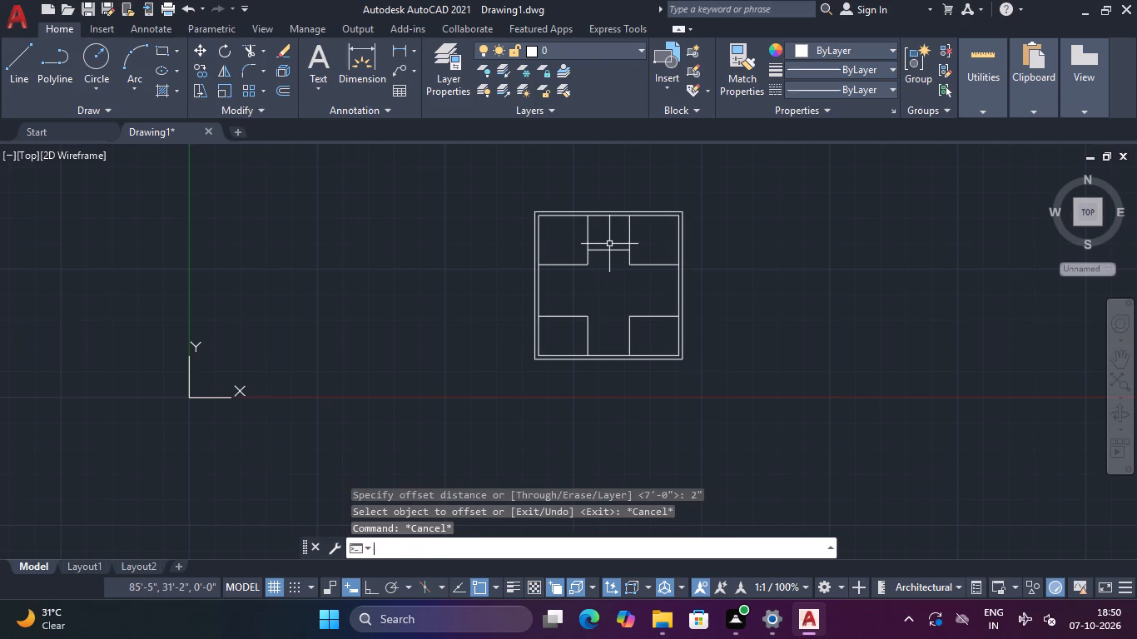
key(space)
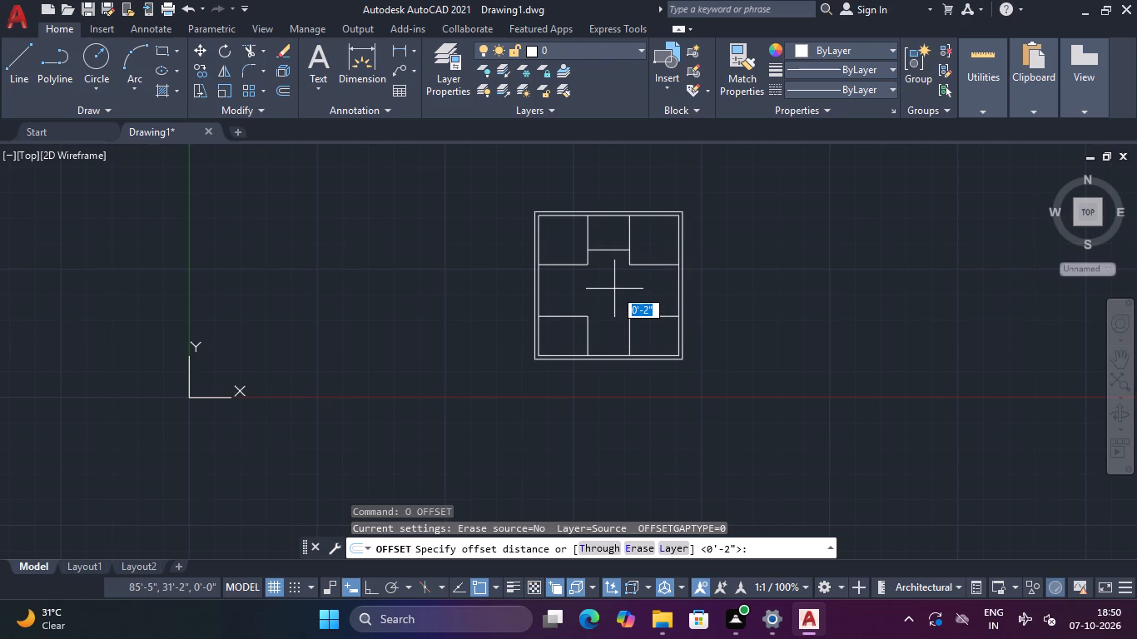
text(4")
key(Return)
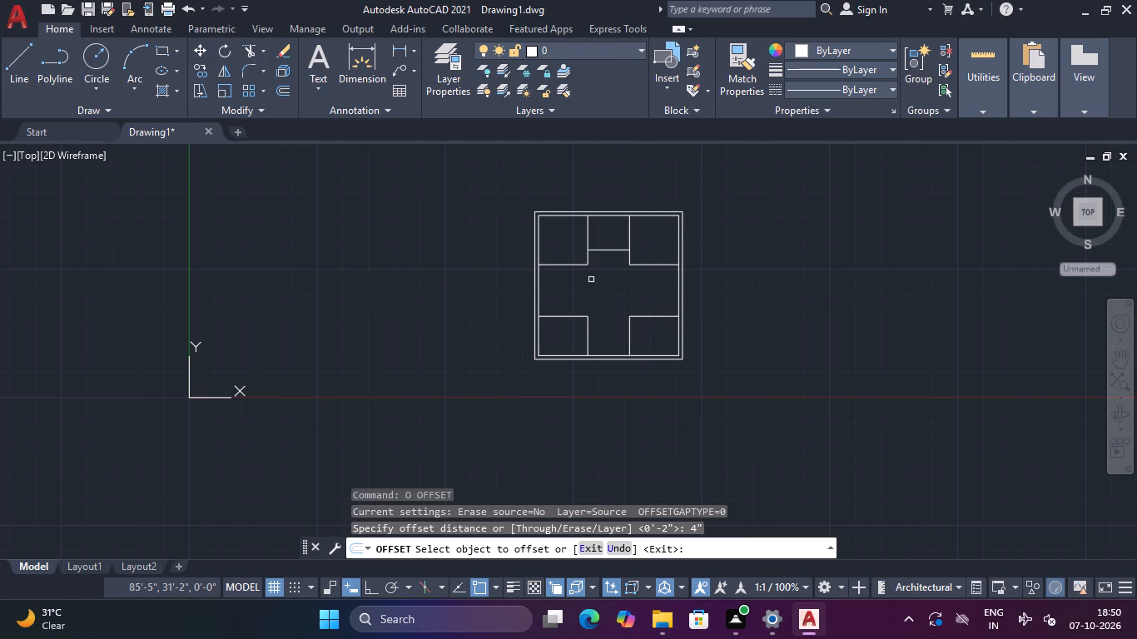
scroll(606, 226, up, 3)
click(532, 268)
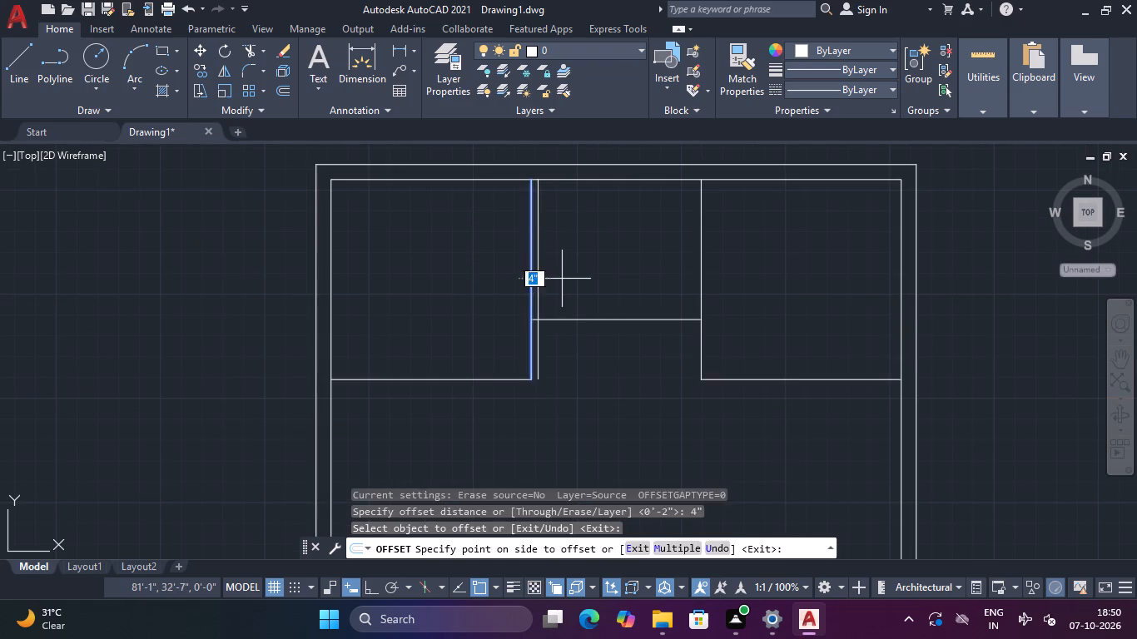
click(565, 279)
click(494, 378)
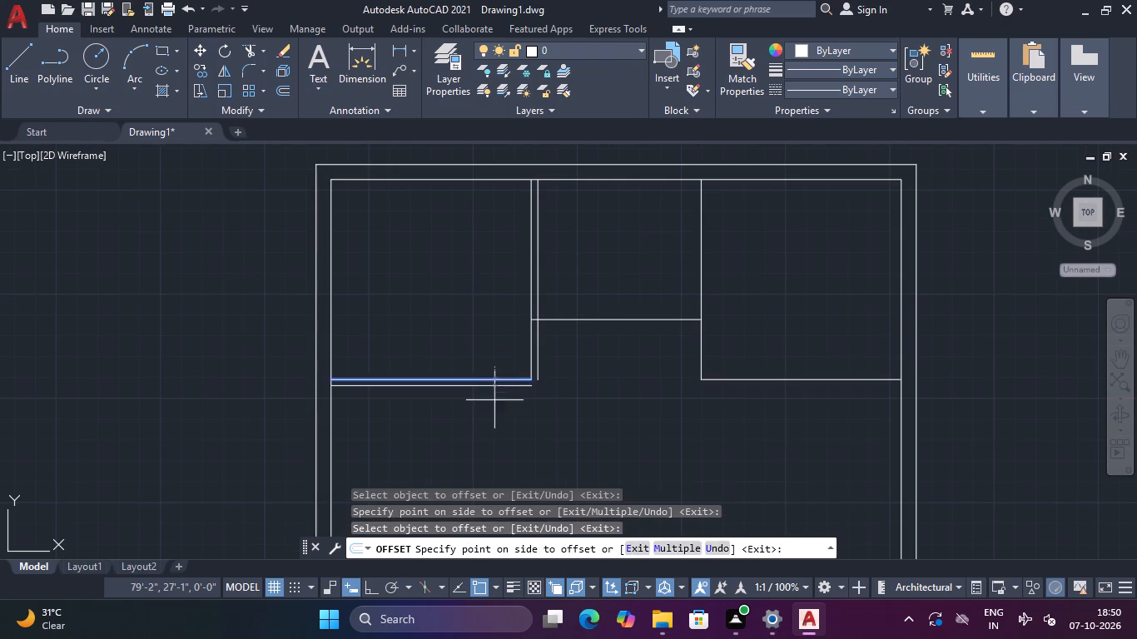
click(494, 400)
click(620, 319)
click(611, 363)
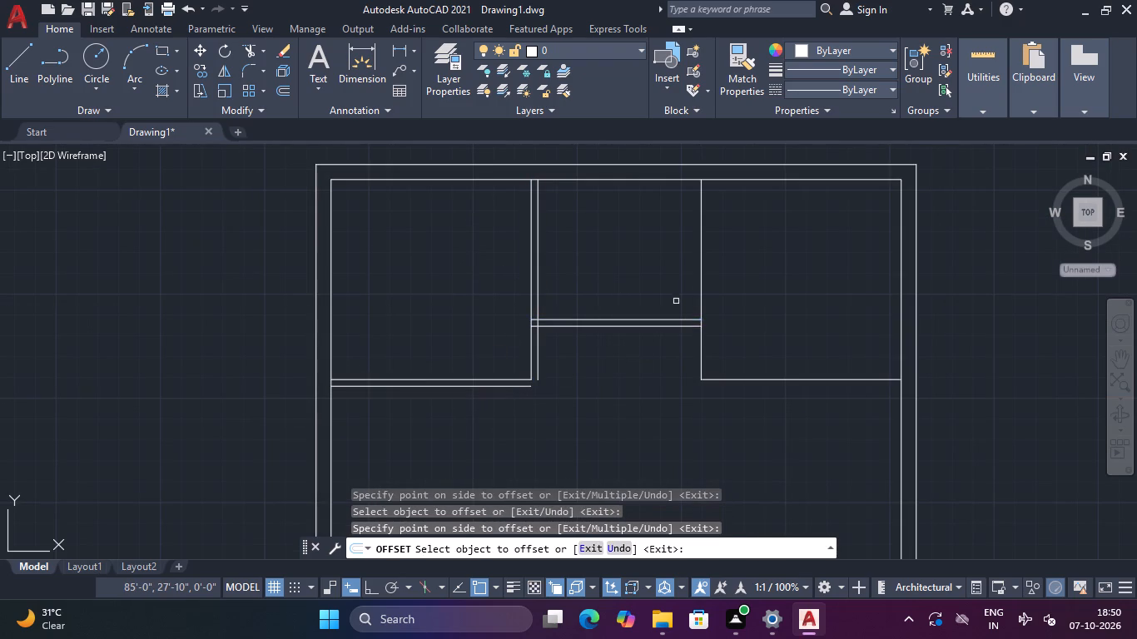
Offset the upper-right room's left line 4" outward, and its bottom line 4" both upward and downward.
click(701, 290)
click(665, 301)
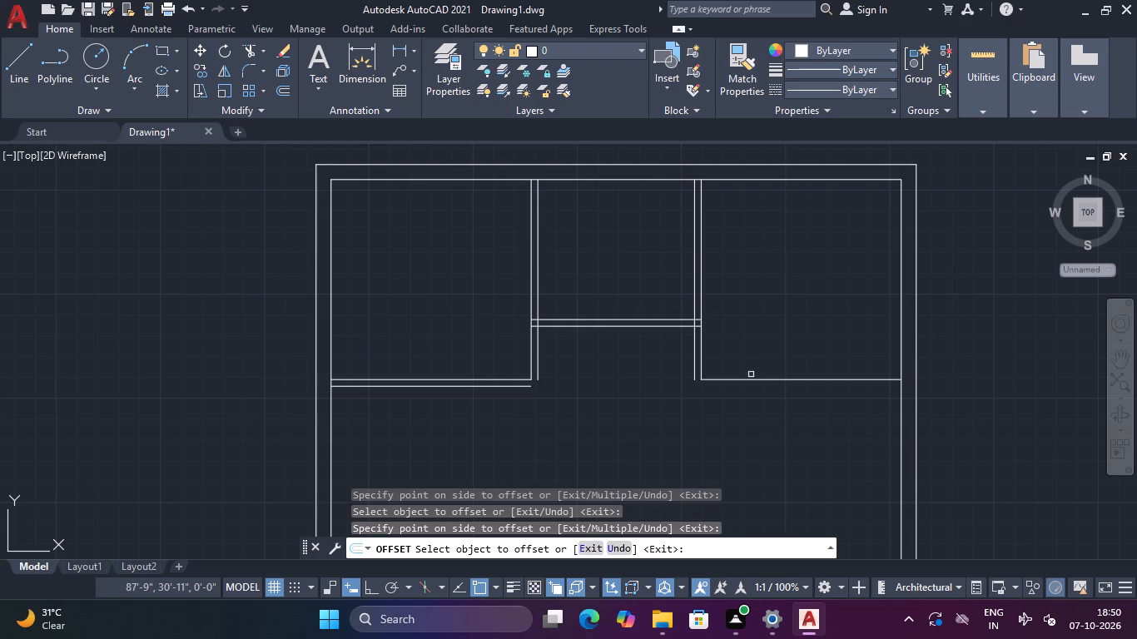
click(753, 378)
click(750, 388)
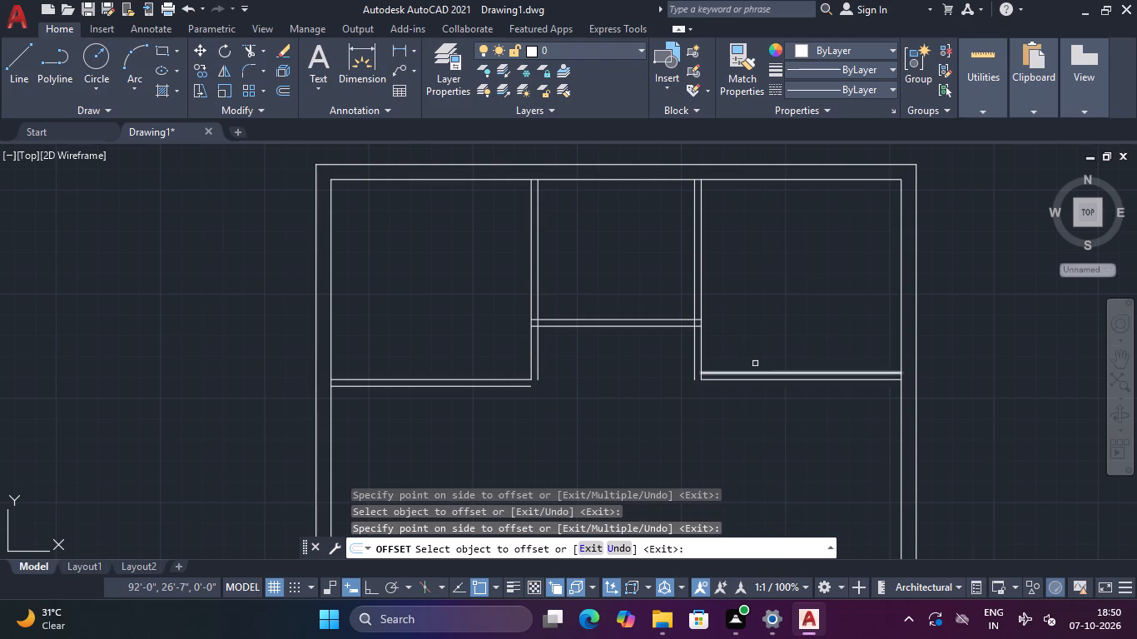
click(757, 360)
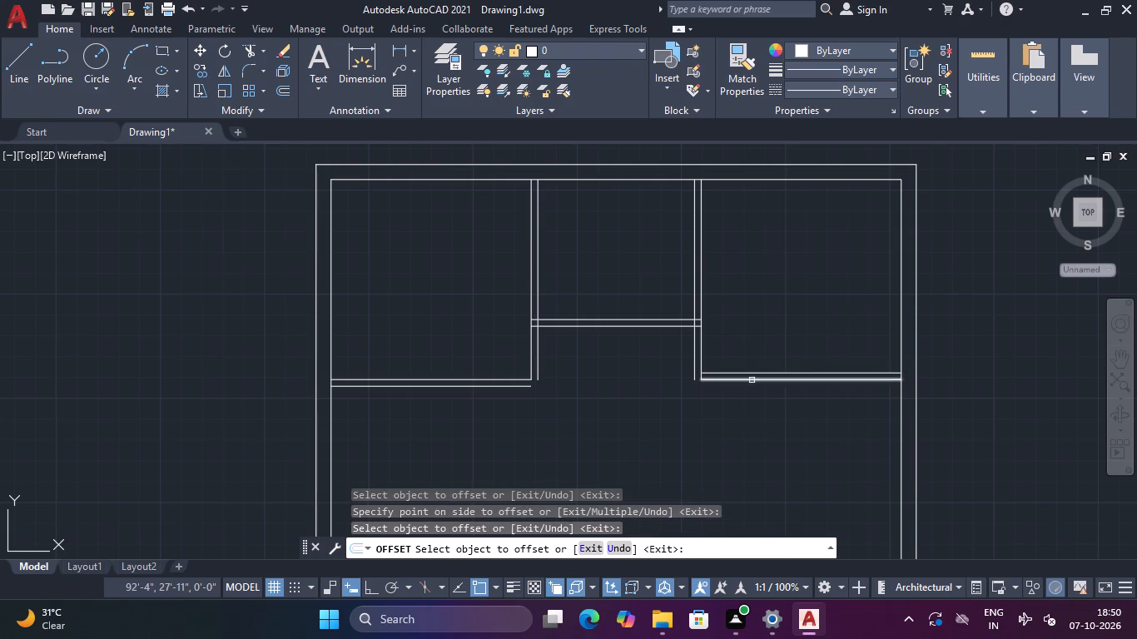
click(752, 379)
click(747, 399)
middle_drag(744, 401, 762, 299)
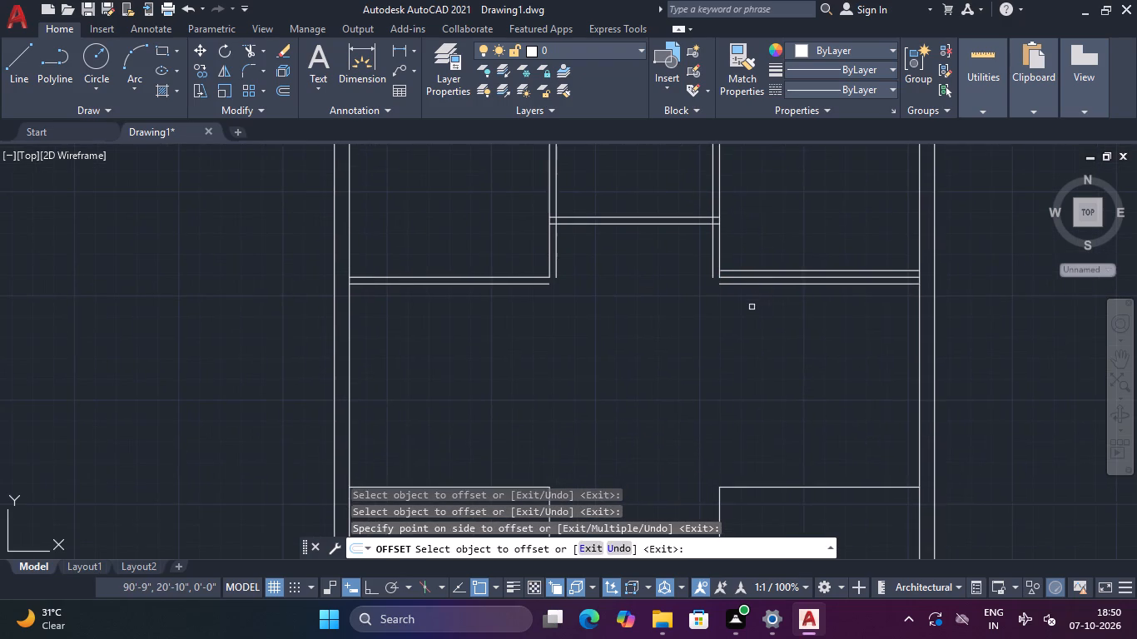
middle_drag(703, 369, 771, 232)
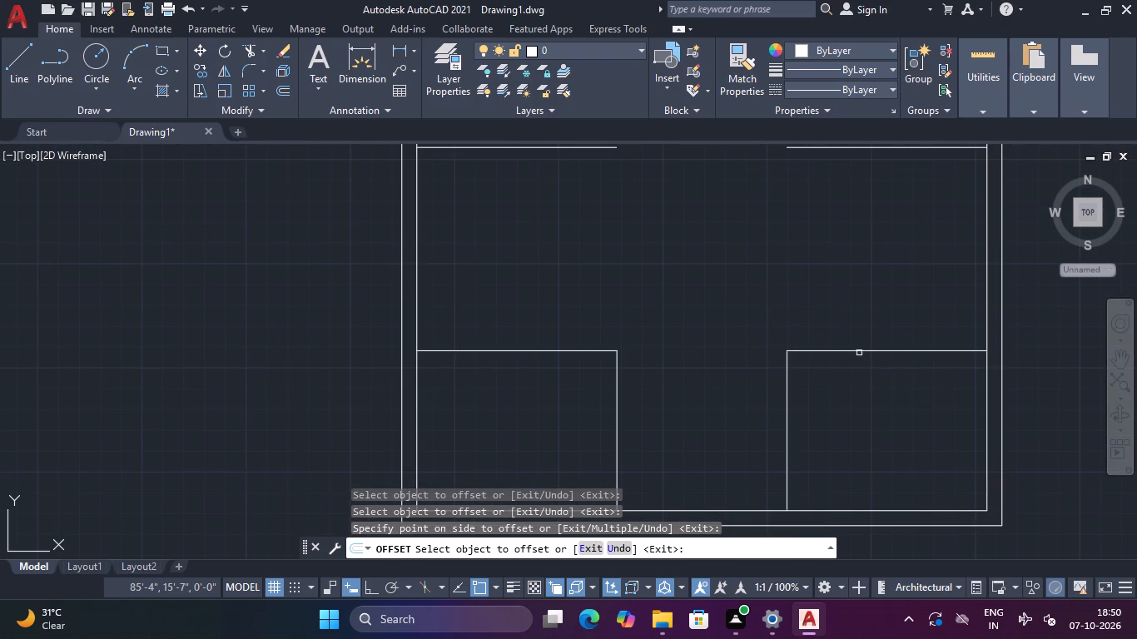
Offset the top line and hall-side vertical line of both lower corner rooms 4" outward.
click(858, 349)
click(858, 317)
click(787, 400)
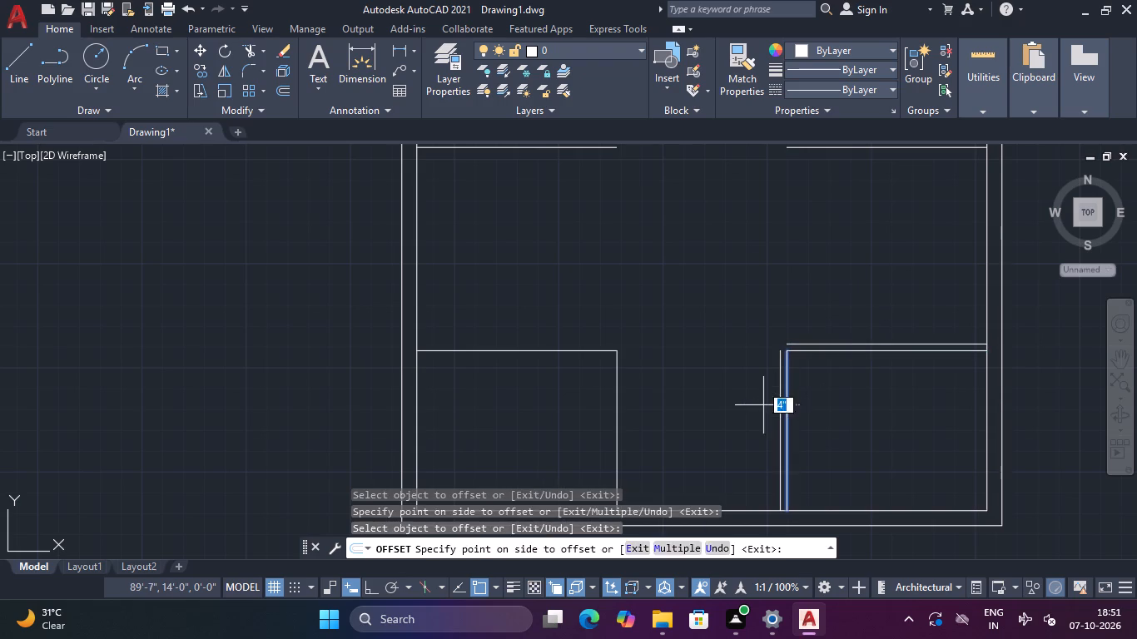
click(763, 405)
click(616, 401)
click(667, 401)
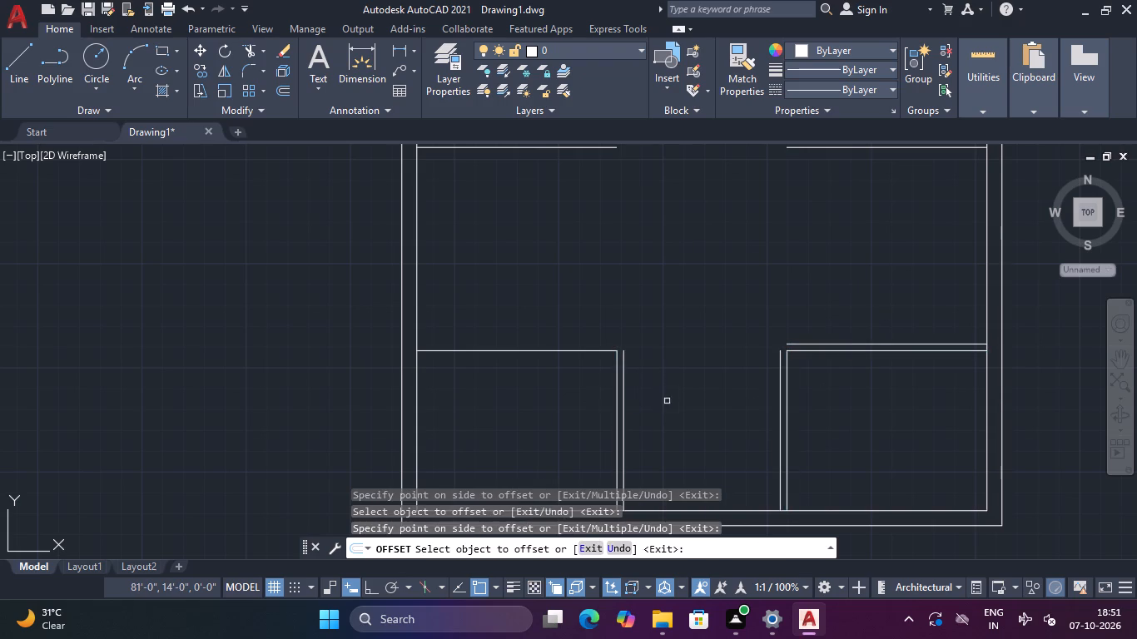
click(586, 349)
click(599, 324)
key(Escape)
key(Escape)
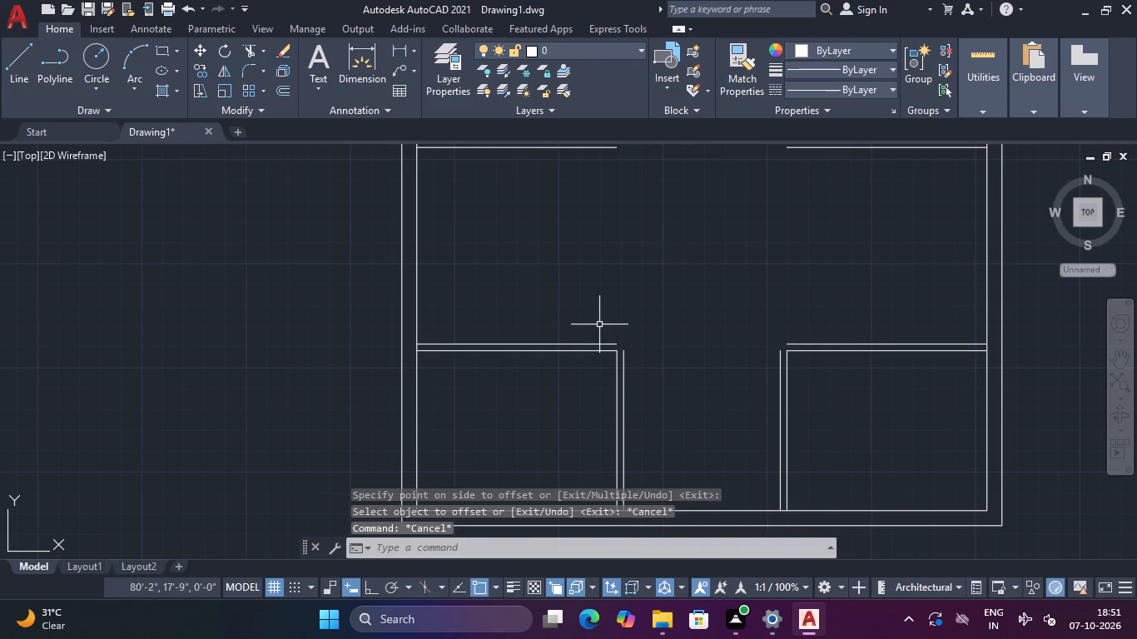
Extend the lower-left room's outer top line across to the lower-right room, and both rooms' outer hall-side lines up to it.
text(EX)
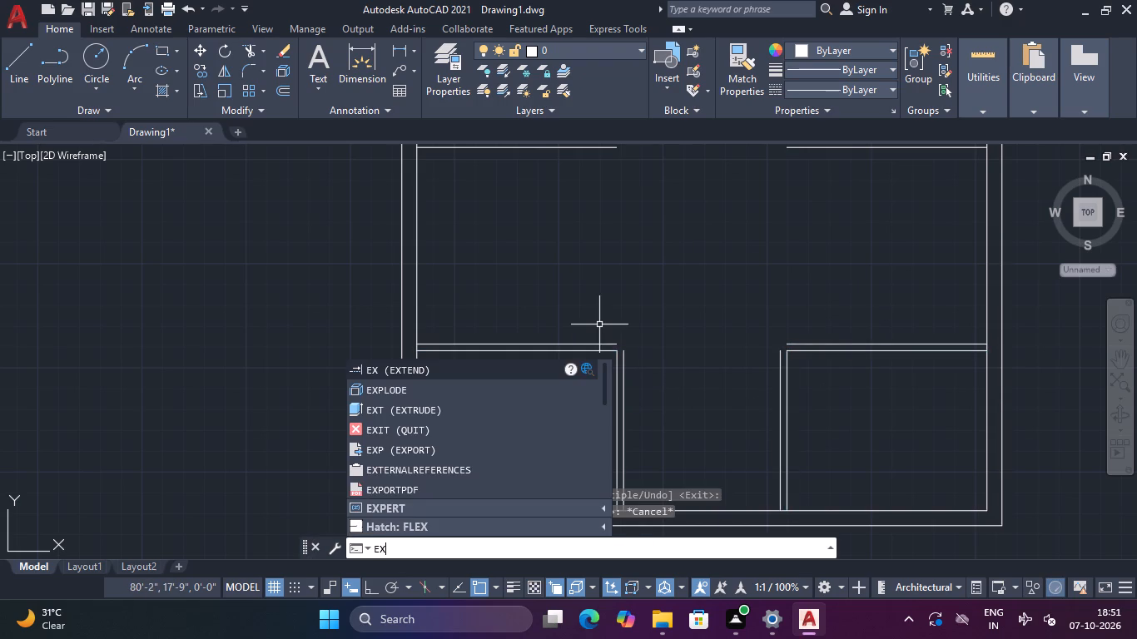
key(Return)
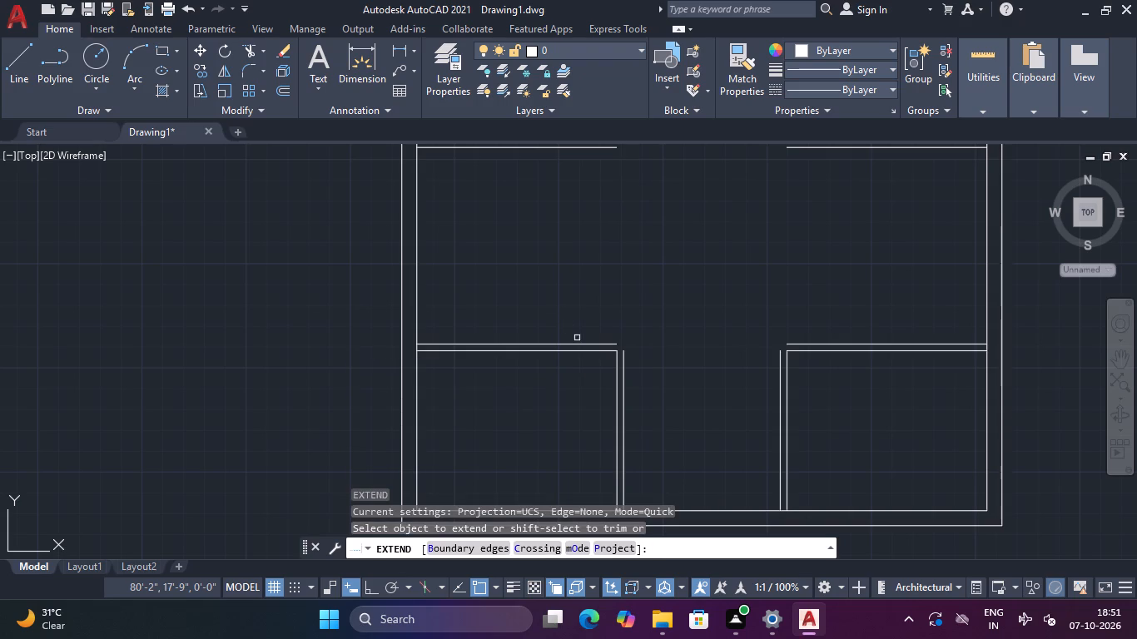
click(594, 342)
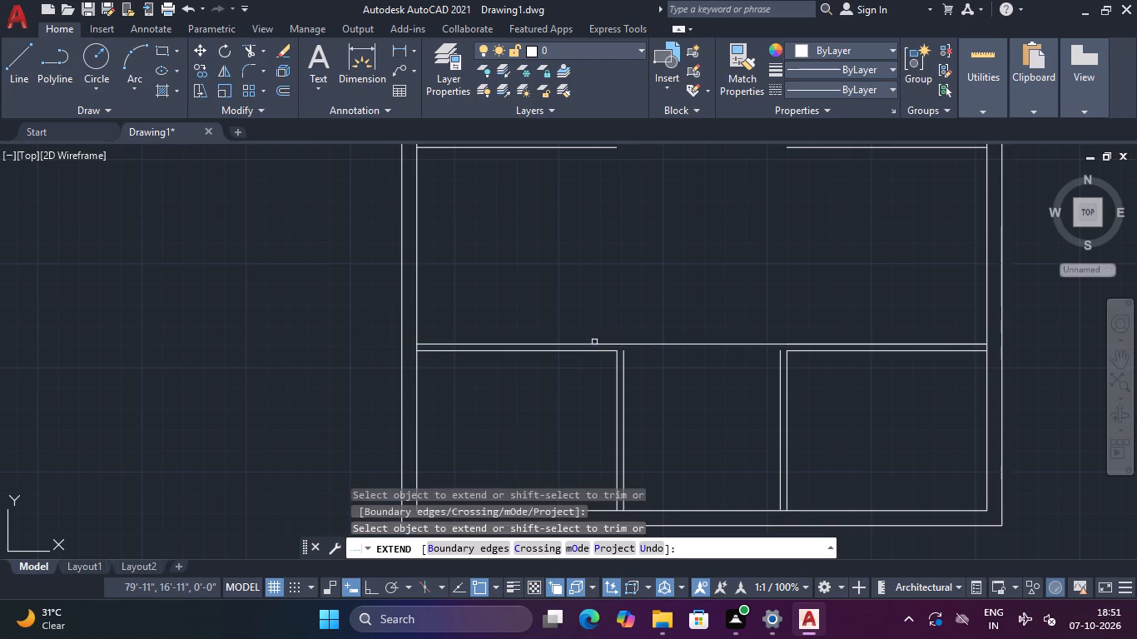
key(Escape)
key(space)
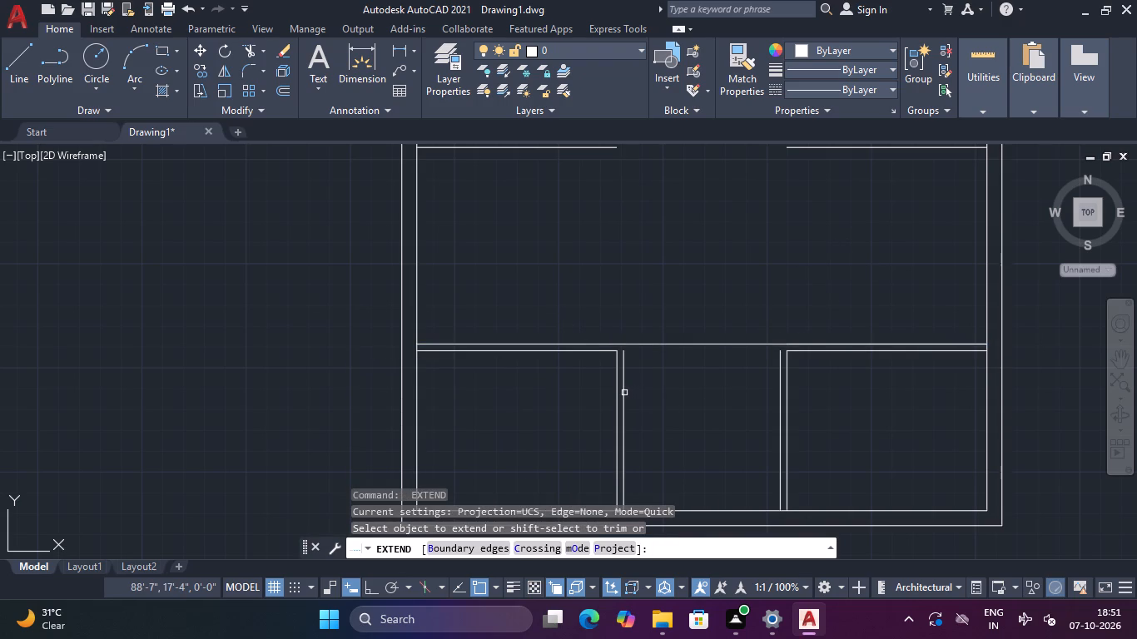
click(623, 391)
click(779, 396)
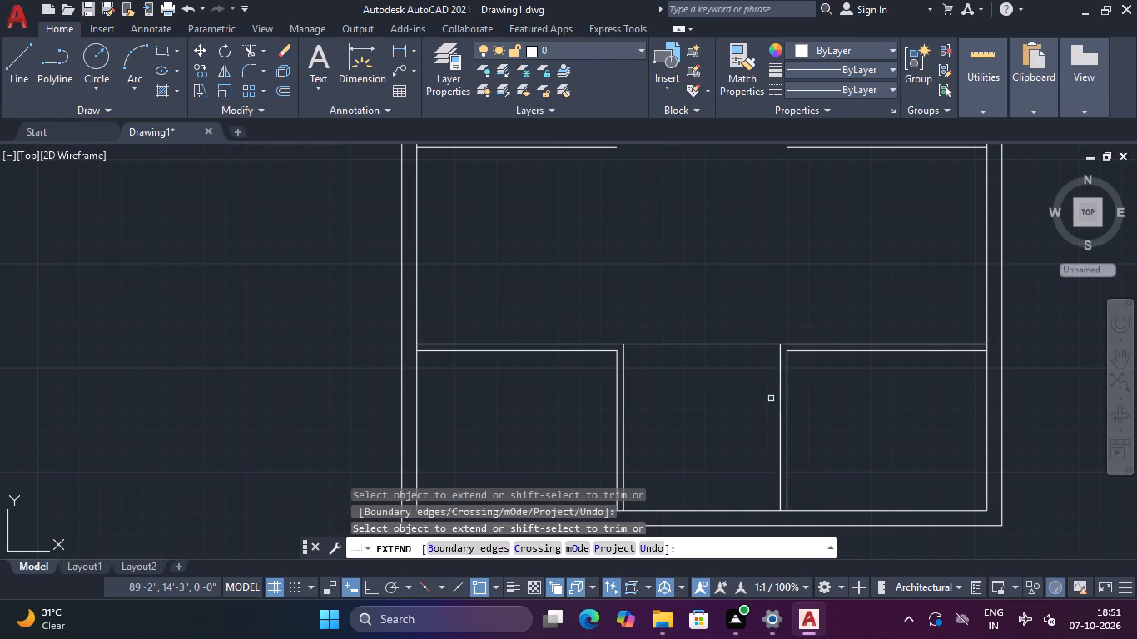
key(Escape)
Trim the part of the extended line that spans the opening between the two lower rooms.
text(TR)
key(space)
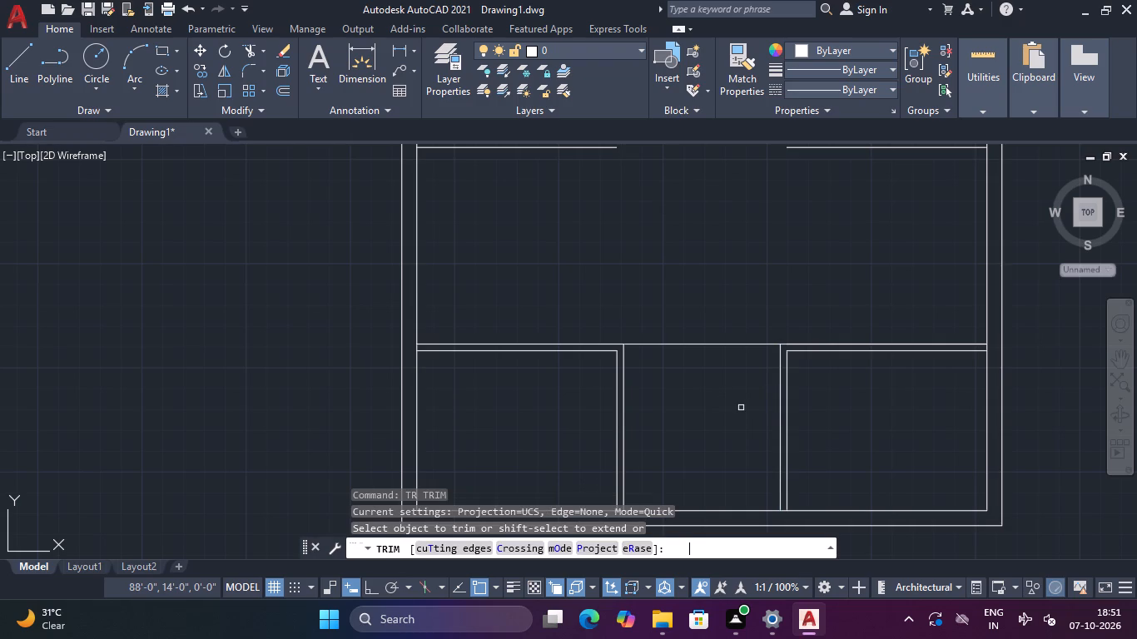
click(741, 408)
click(703, 310)
click(706, 357)
scroll(706, 358, down, 3)
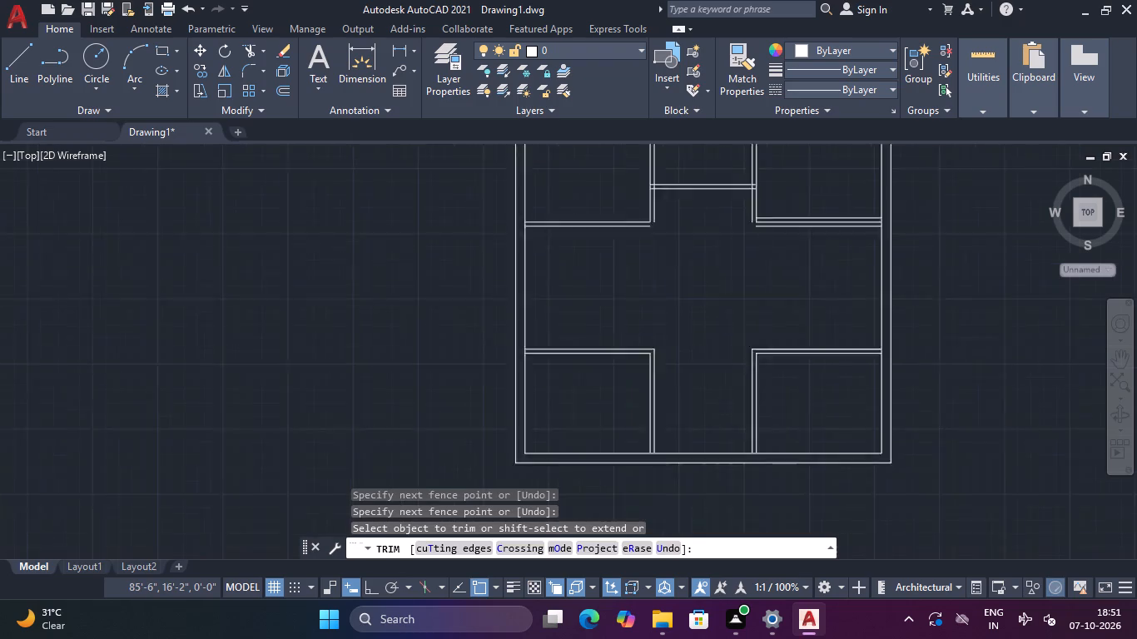
middle_drag(712, 290, 696, 363)
scroll(693, 377, up, 3)
key(Escape)
key(Escape)
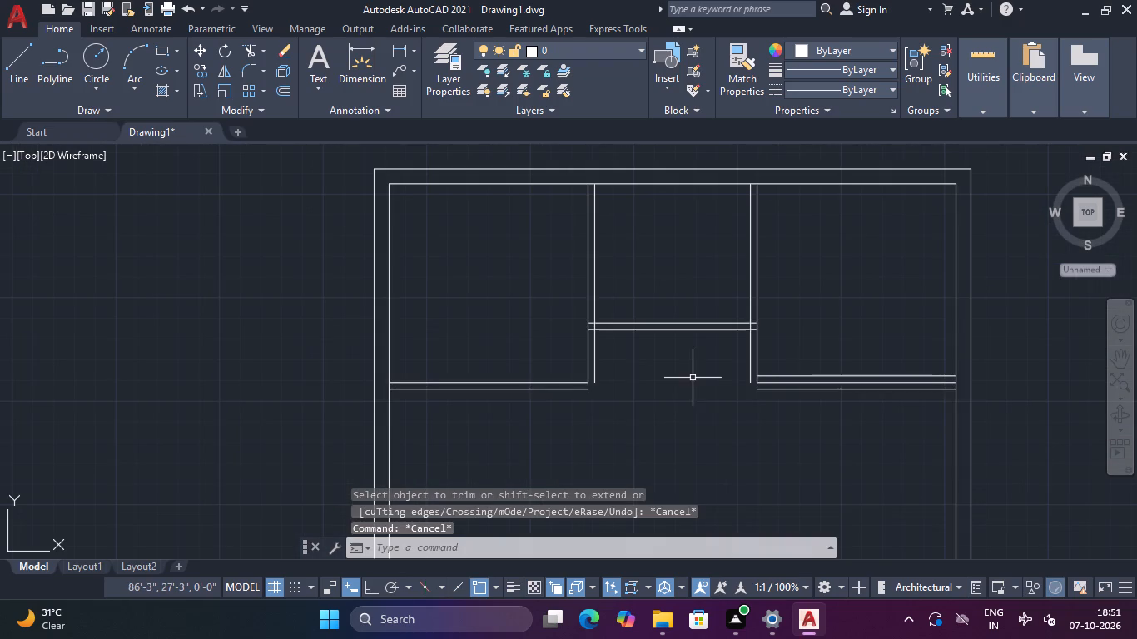
Delete the extra offset line just above the upper-right room's bottom wall.
scroll(811, 344, up, 2)
click(806, 394)
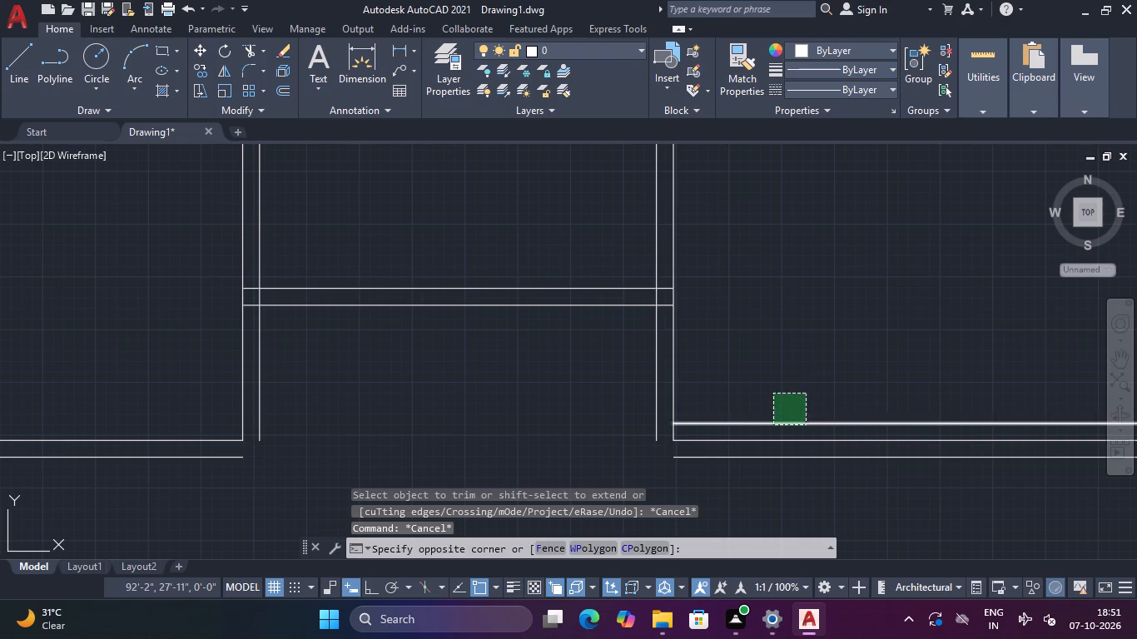
click(773, 425)
key(Delete)
Extend the upper-left room's outer bottom line across to the upper-right room's bottom wall.
scroll(773, 425, down, 2)
middle_drag(663, 432, 662, 377)
key(Escape)
key(Escape)
key(e)
key(x)
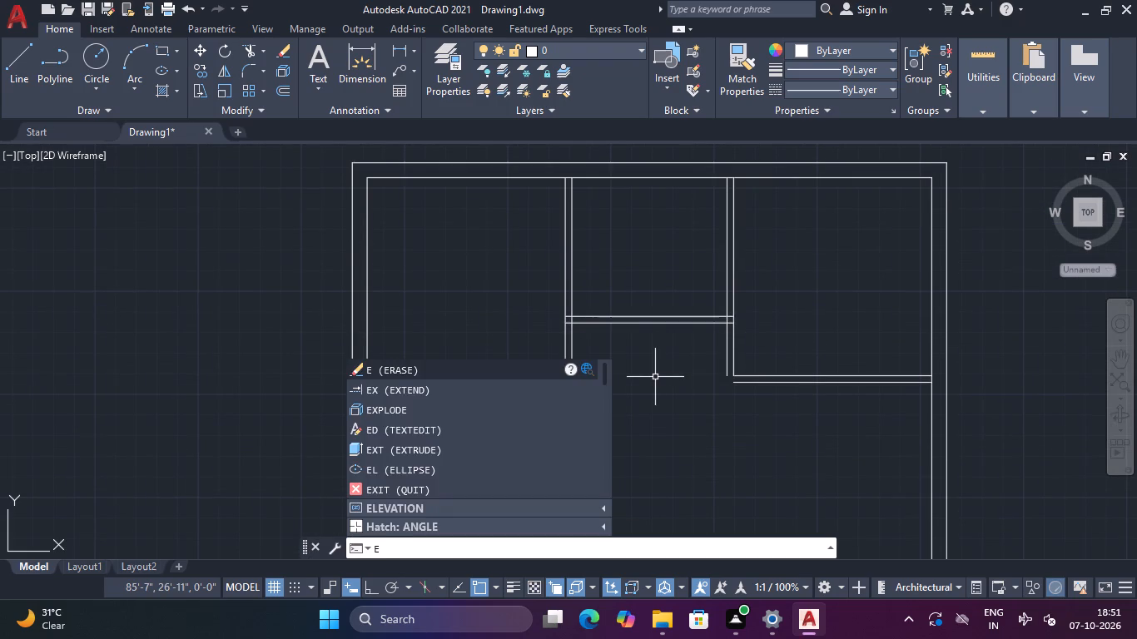
key(Return)
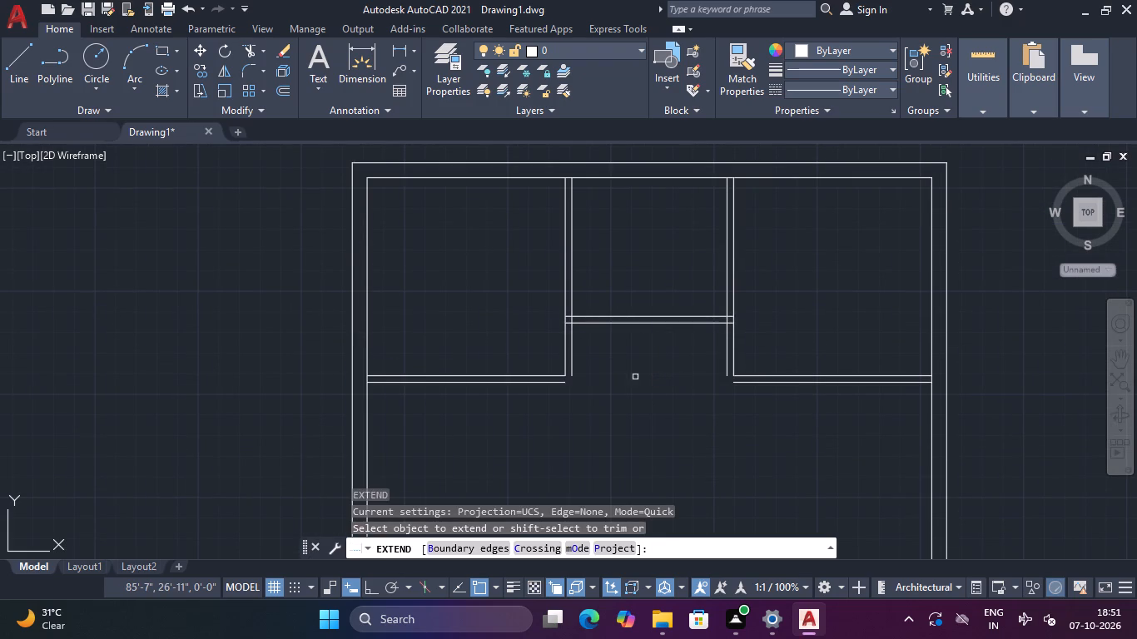
click(561, 380)
key(Escape)
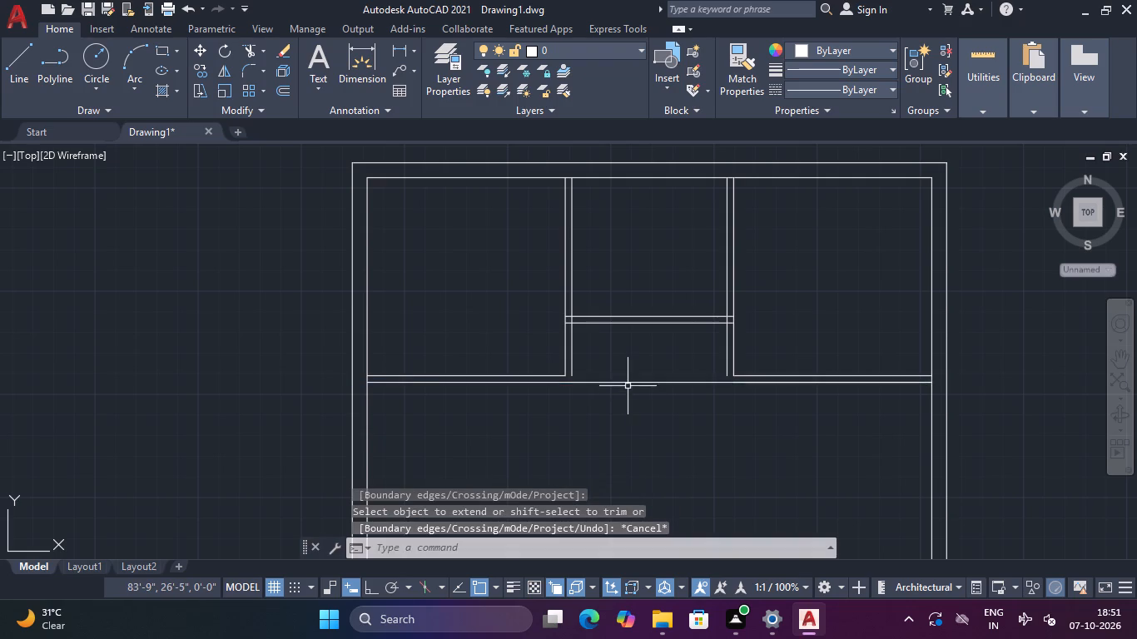
Extend the hall-side vertical lines of the upper-left and upper-right rooms down to the extended bottom line.
scroll(607, 377, up, 1)
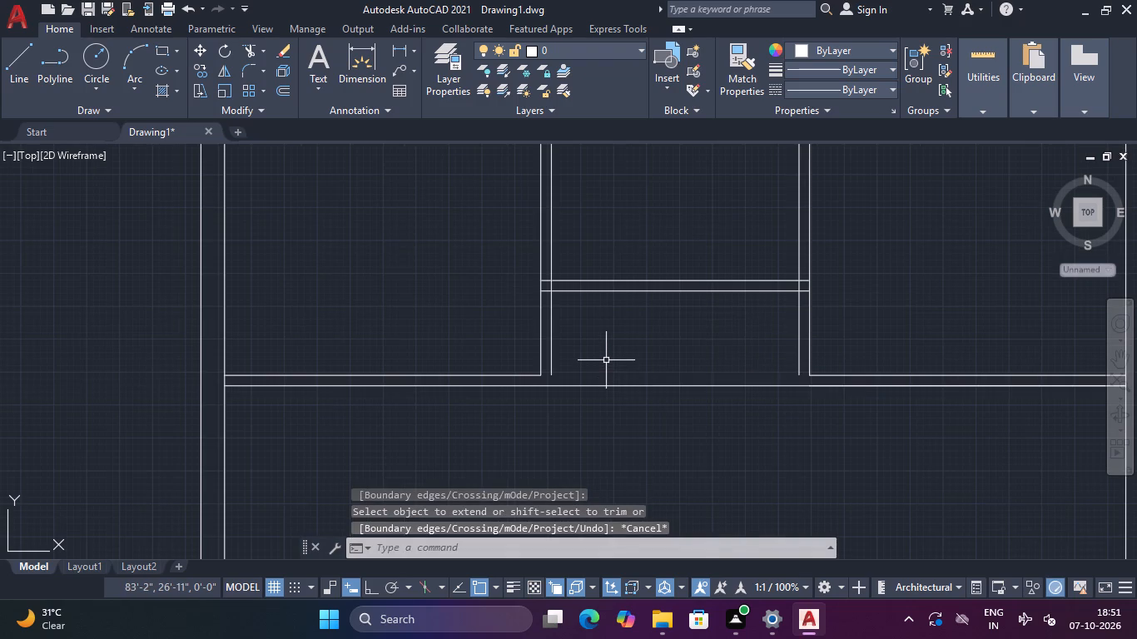
key(space)
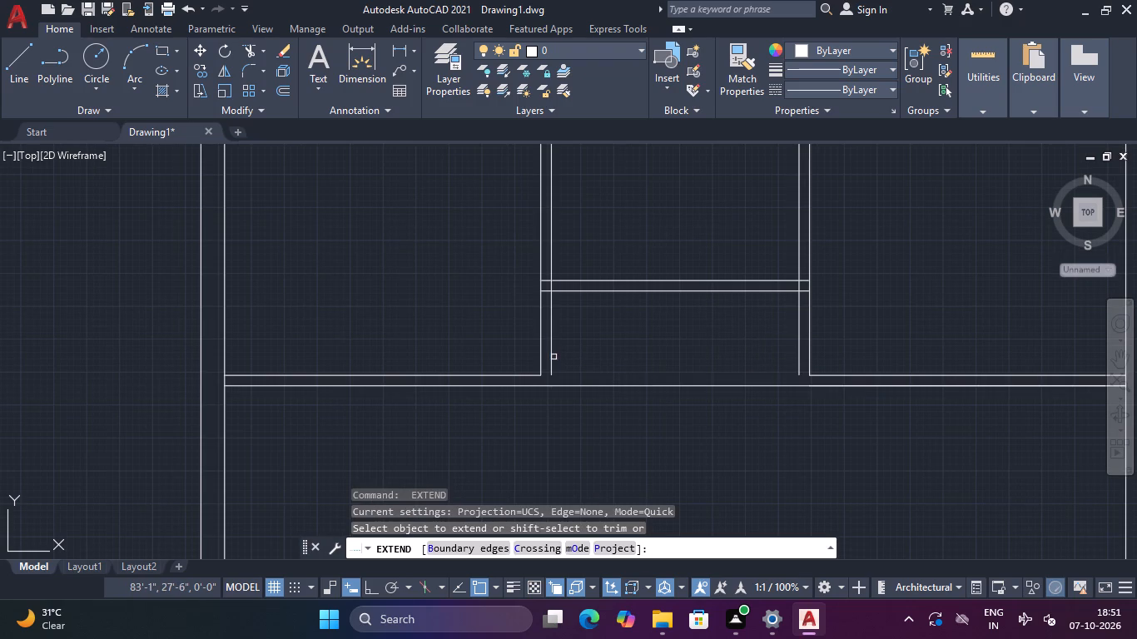
click(552, 357)
click(801, 334)
scroll(760, 340, down, 2)
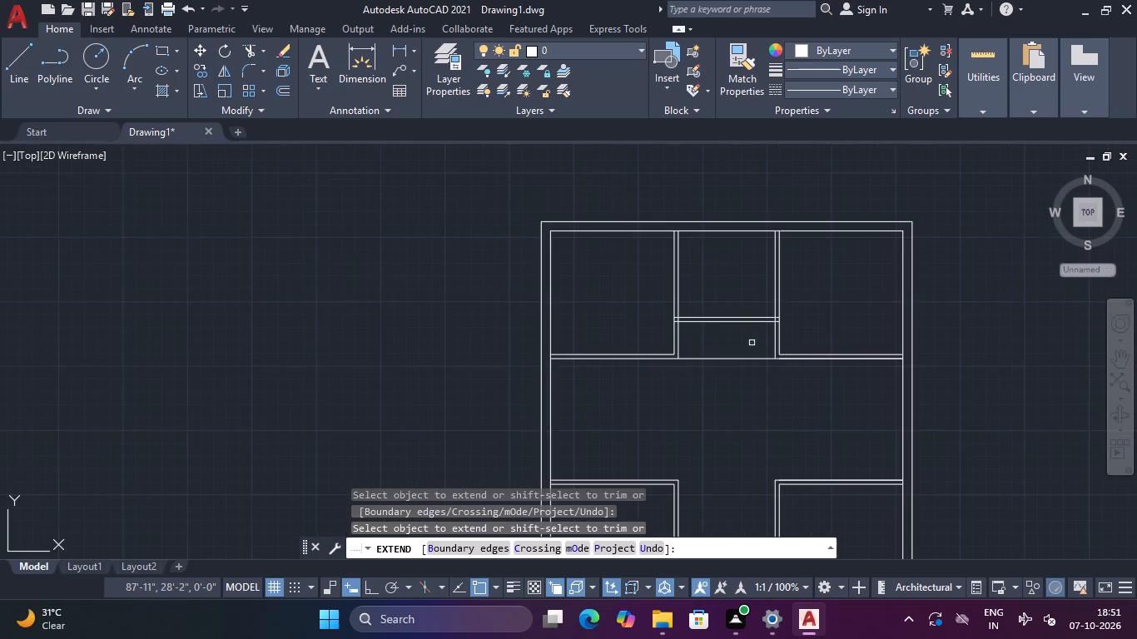
middle_drag(752, 343, 721, 413)
scroll(712, 400, up, 2)
scroll(724, 263, down, 2)
middle_drag(720, 266, 722, 227)
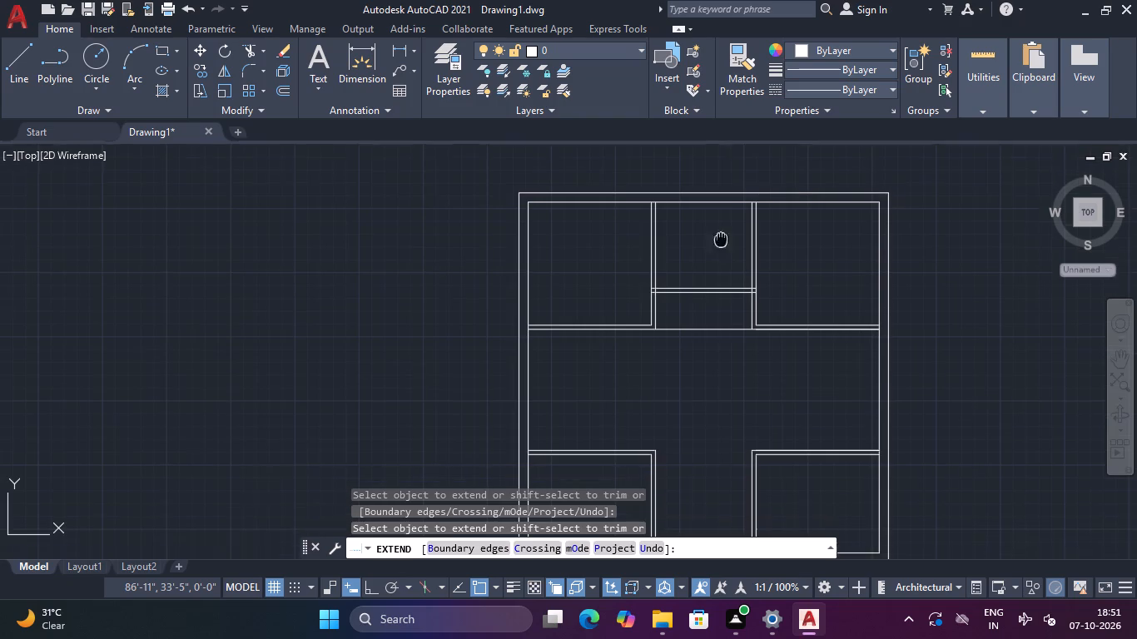
middle_drag(722, 227, 724, 222)
key(Escape)
key(Escape)
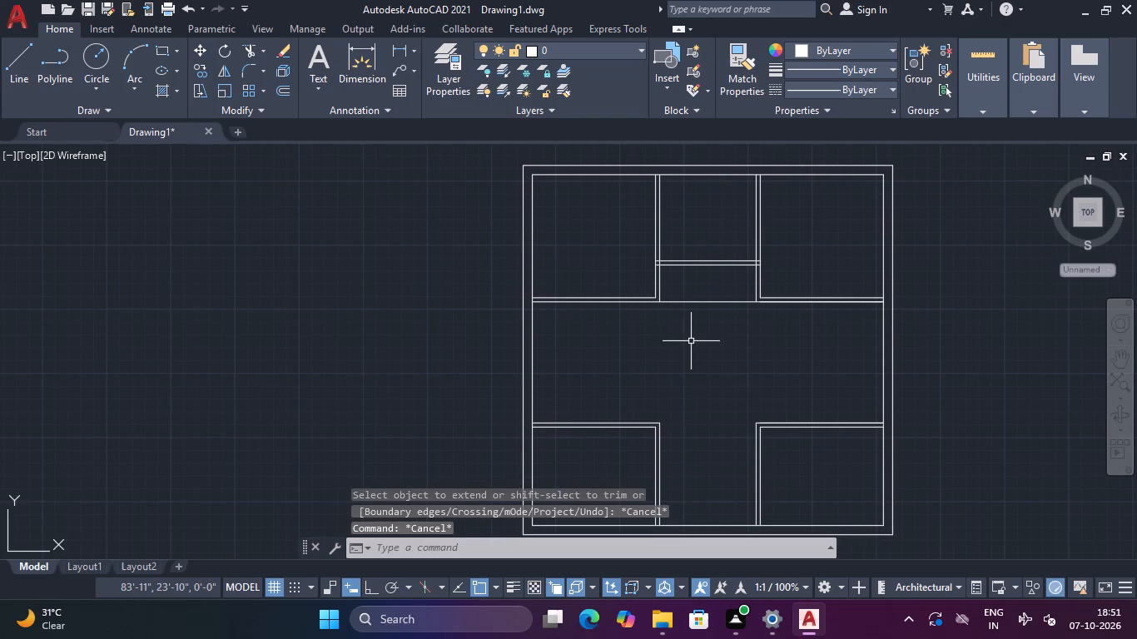
Trim the part of the extended bottom line that spans the opening between the upper-left and upper-right rooms.
text(TR)
key(space)
click(691, 341)
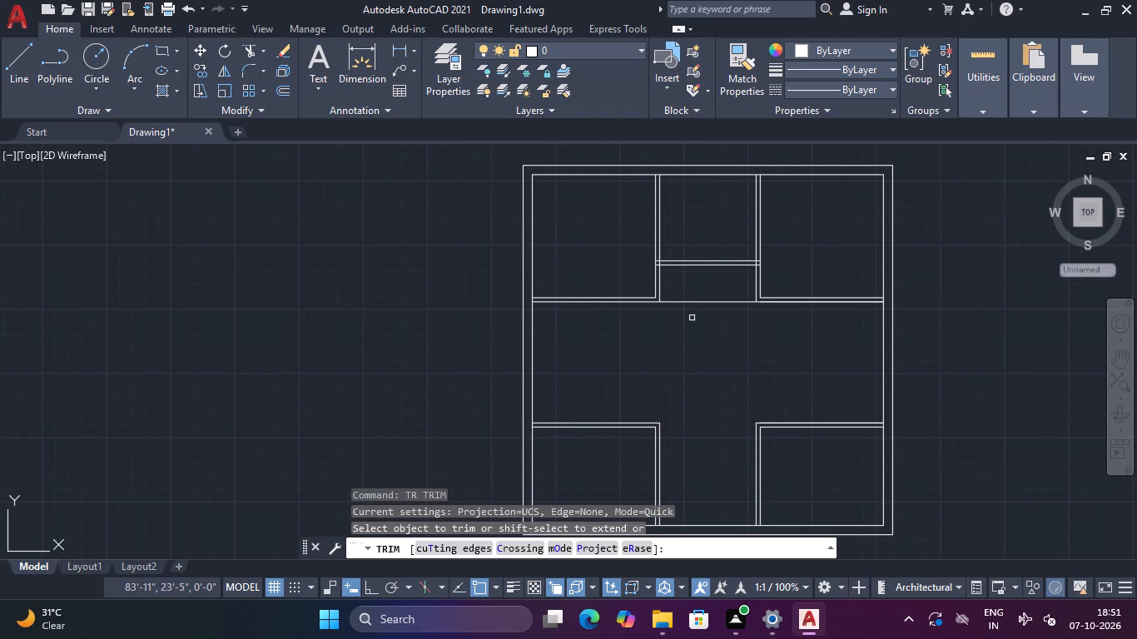
click(688, 289)
click(687, 319)
Trim the overlapping lines where the upper-middle room's bottom wall meets its left wall, opening the junction.
scroll(677, 267, up, 2)
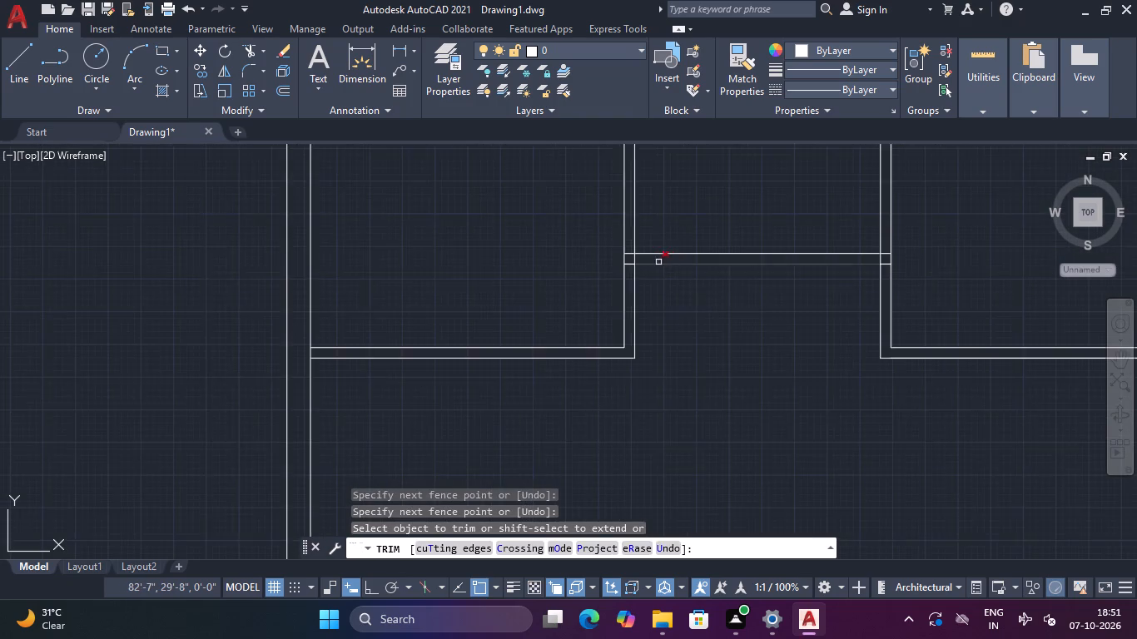
scroll(649, 262, up, 2)
click(604, 227)
click(598, 280)
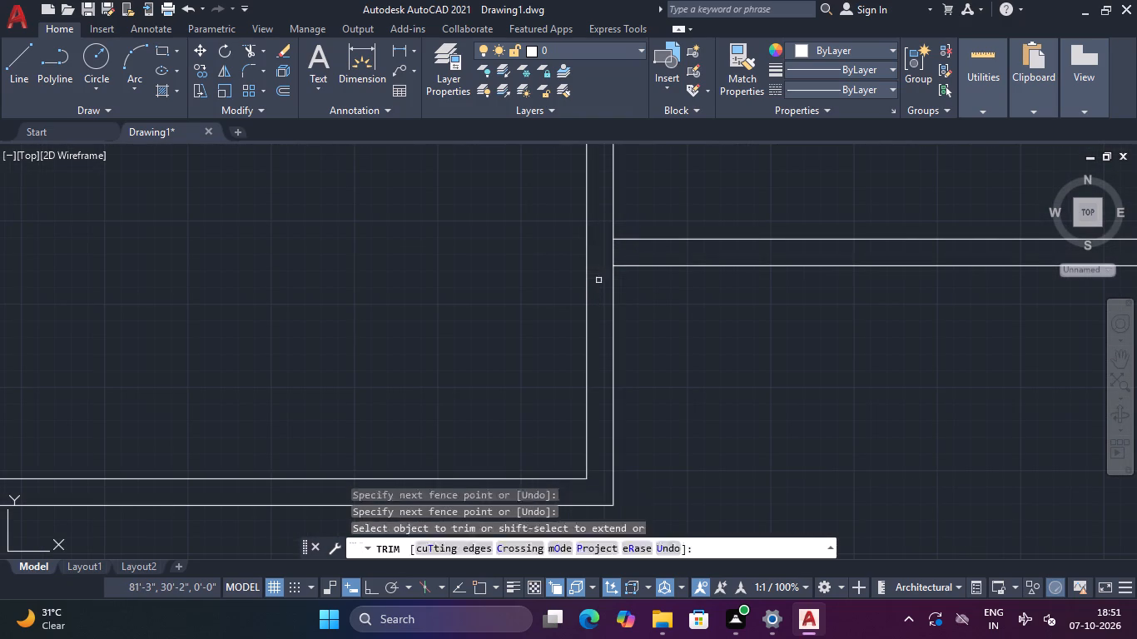
click(597, 257)
click(626, 254)
scroll(638, 256, down, 3)
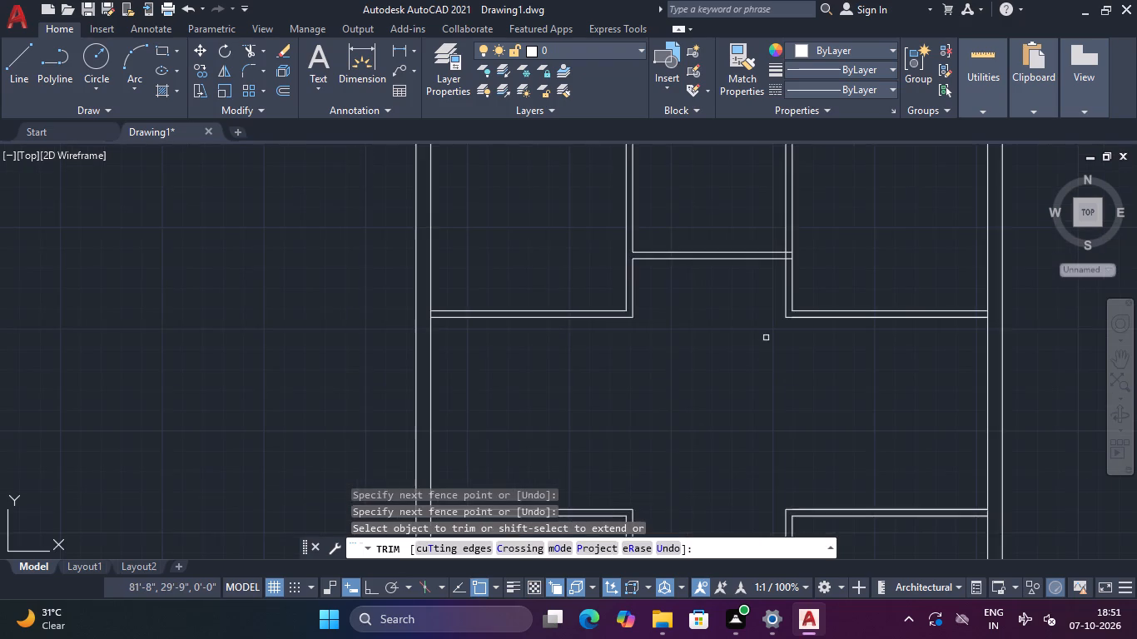
Trim the overlapping lines where the upper-middle room's bottom wall meets its right wall, opening the junction.
middle_drag(766, 338, 671, 373)
scroll(698, 287, up, 3)
click(686, 270)
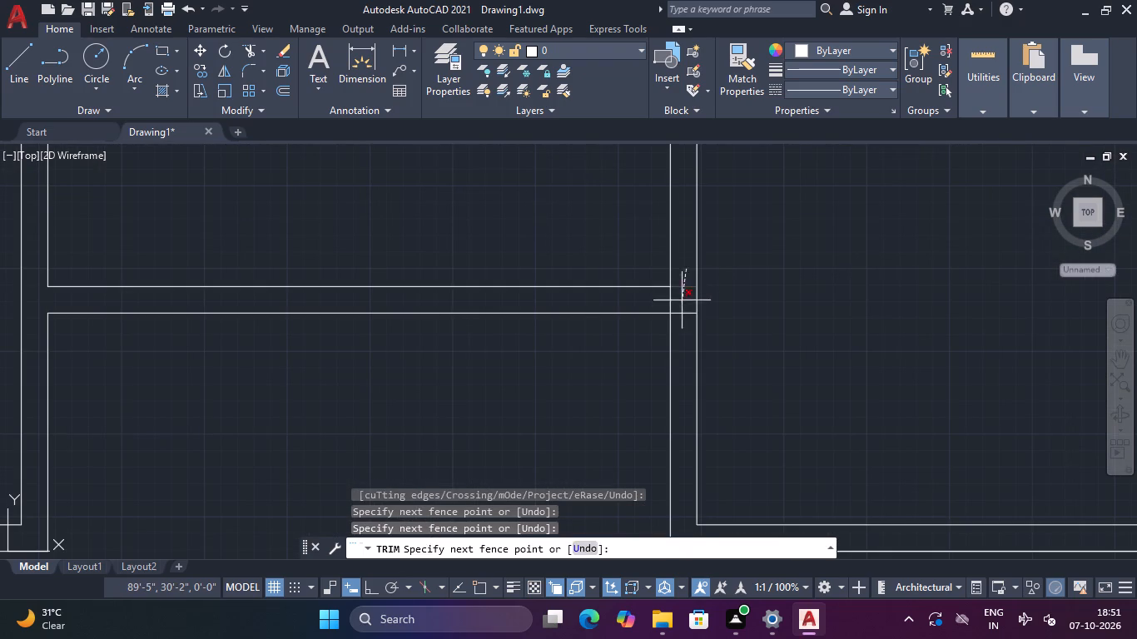
click(683, 328)
click(680, 298)
click(656, 300)
scroll(656, 300, down, 2)
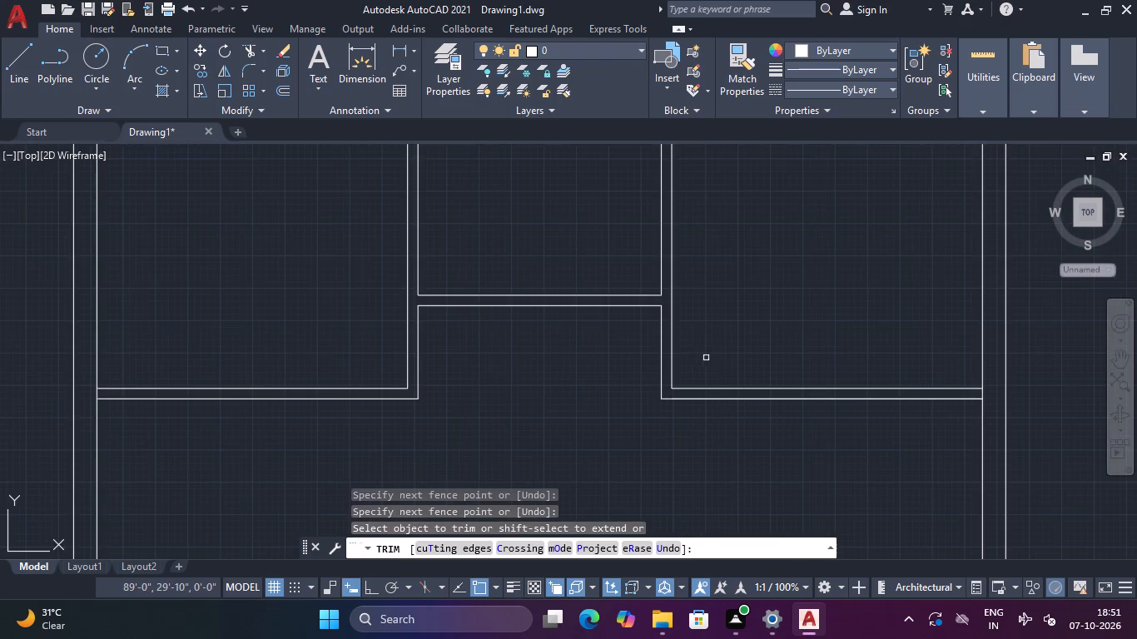
Trim the exterior wall's inner line between the two faces of the lower-left room's right partition.
middle_drag(732, 338, 791, 293)
scroll(801, 290, down, 3)
middle_drag(714, 365, 717, 292)
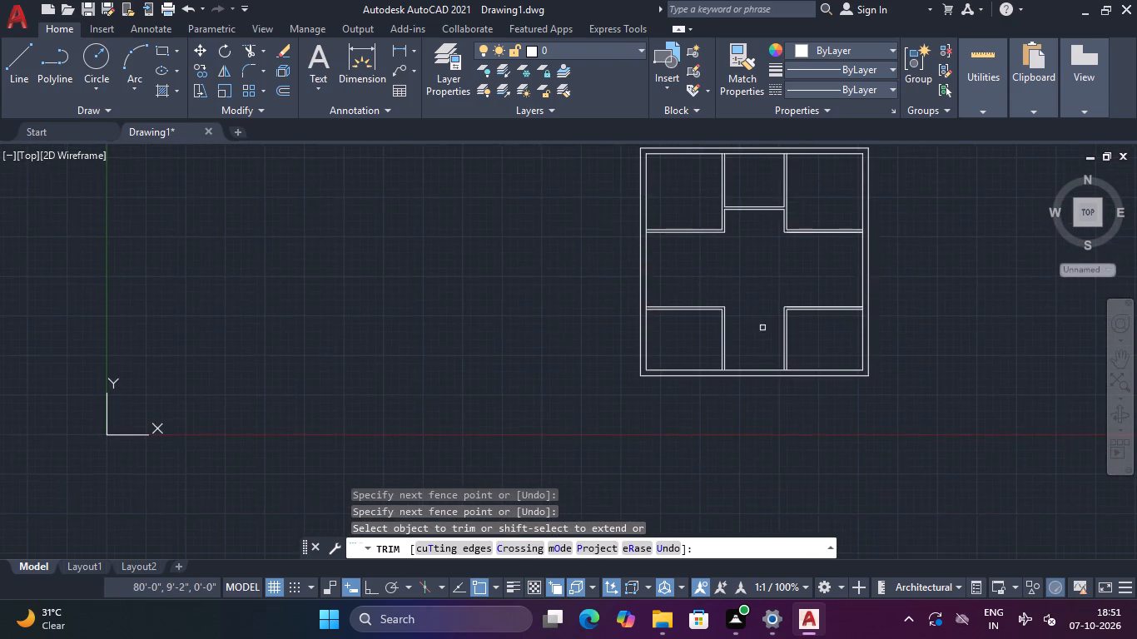
scroll(764, 328, up, 4)
scroll(787, 324, down, 3)
middle_drag(777, 325, 738, 284)
scroll(632, 358, up, 4)
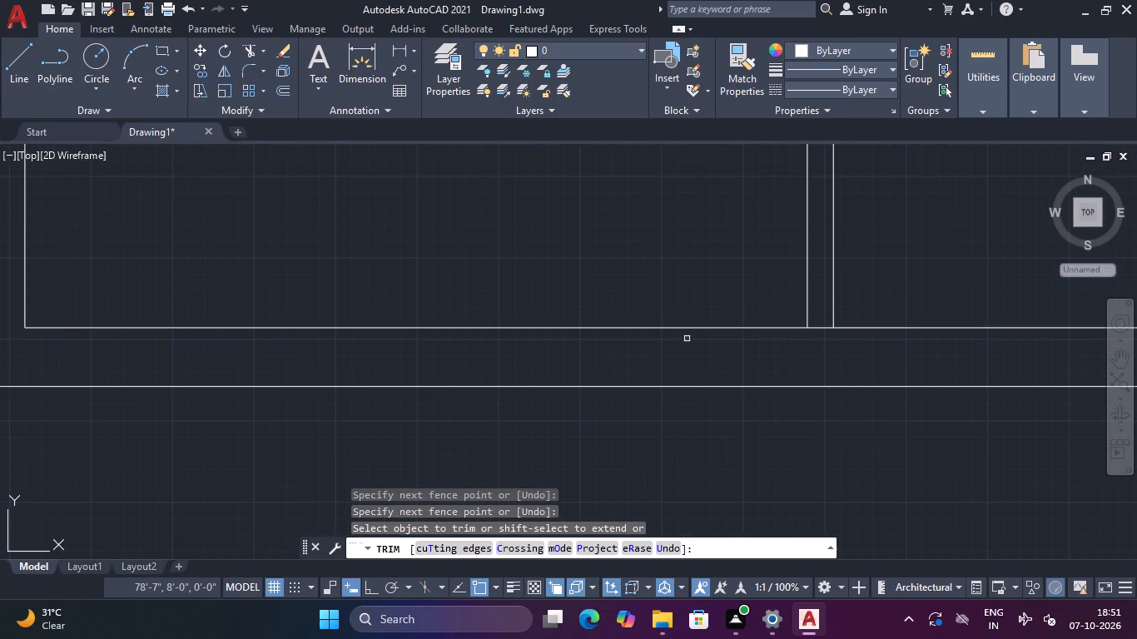
click(817, 316)
click(821, 338)
scroll(821, 338, down, 3)
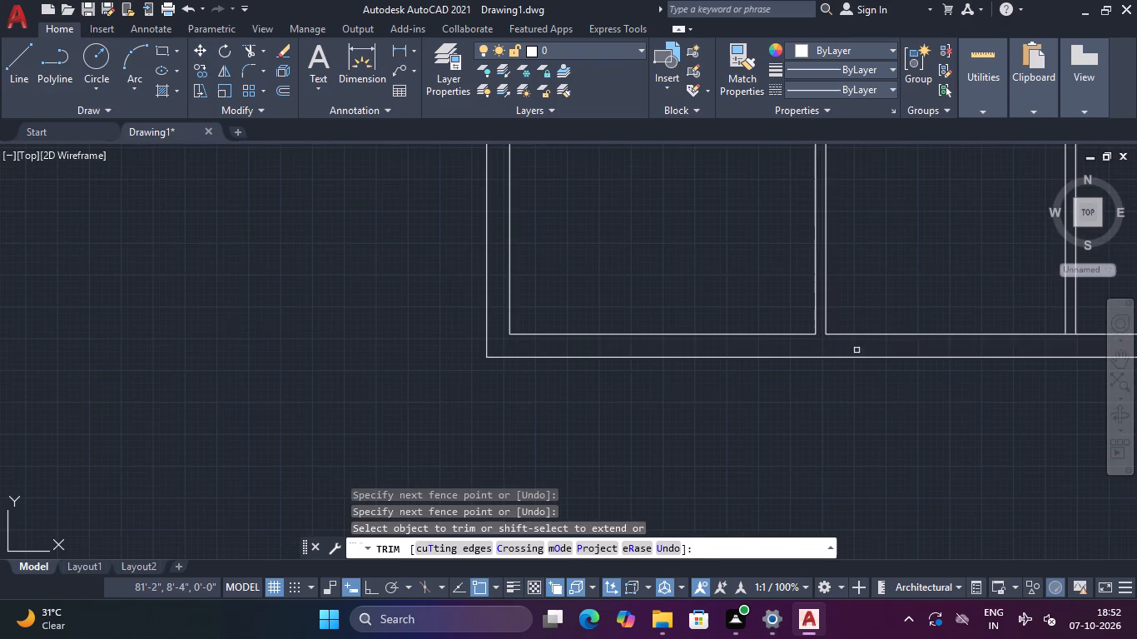
Trim the top exterior wall's inner line between the two faces of the partition separating the upper-left and upper-middle rooms.
middle_drag(866, 308, 687, 301)
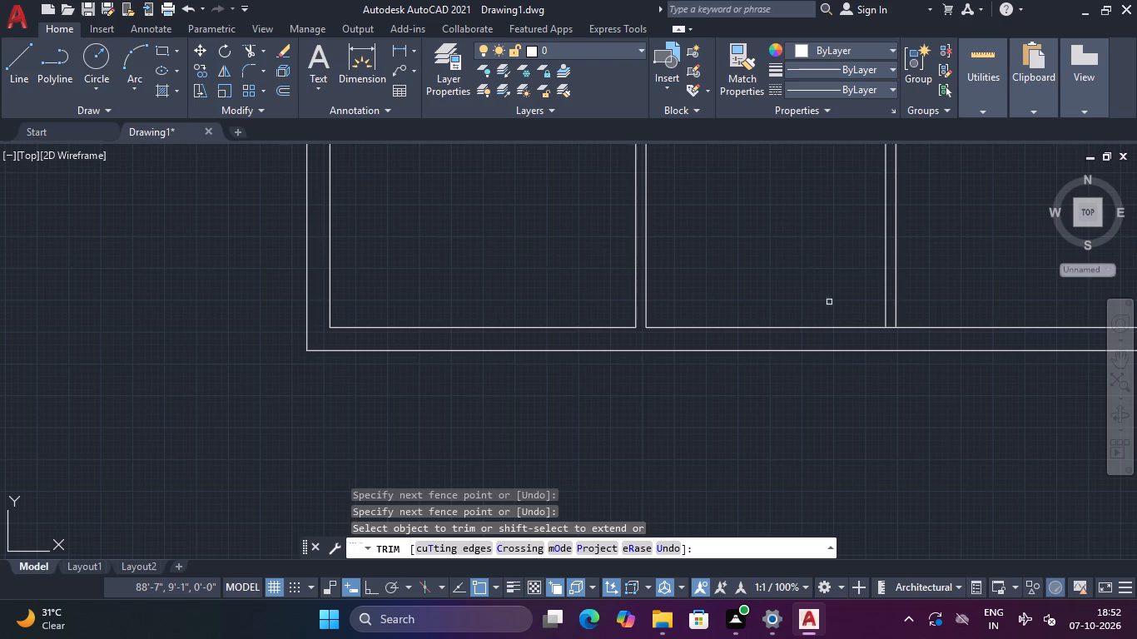
middle_drag(780, 288, 718, 290)
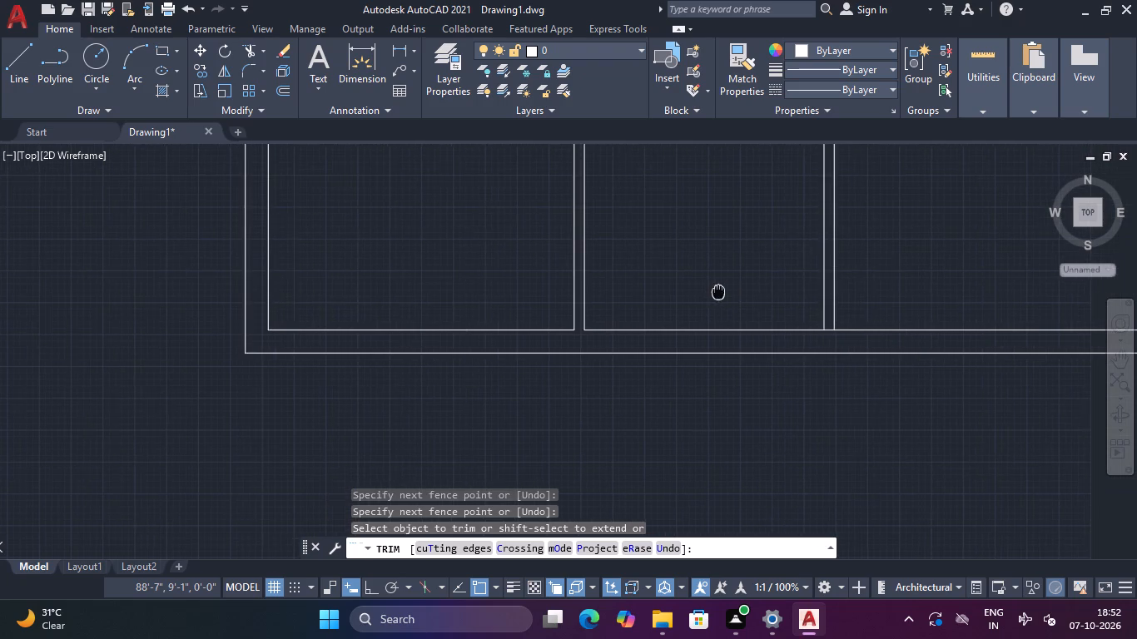
middle_drag(718, 290, 654, 546)
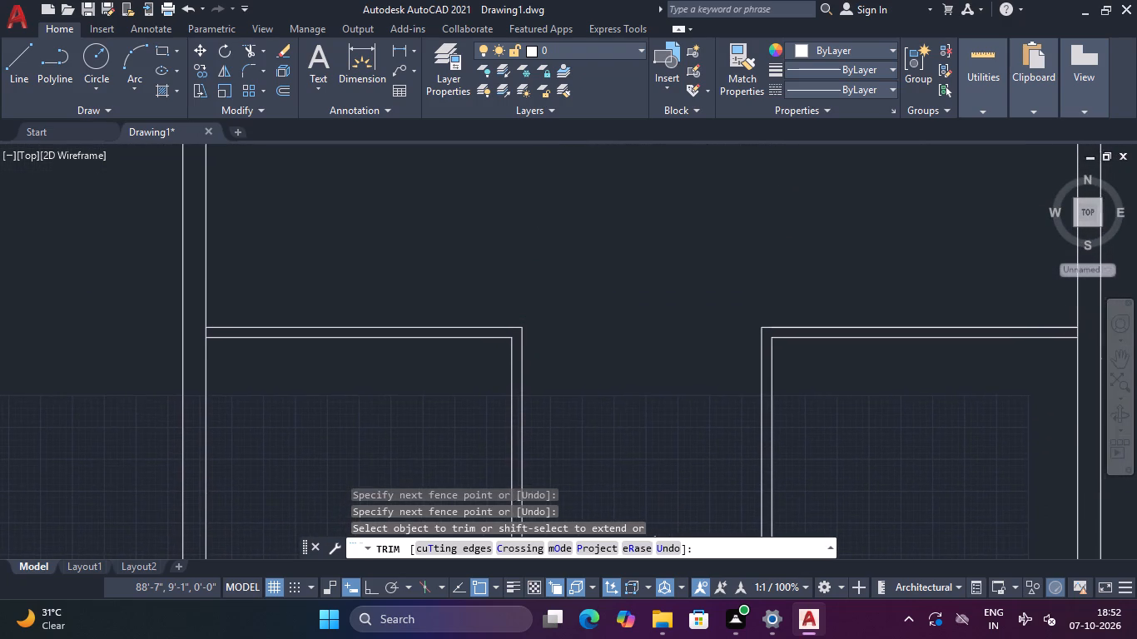
middle_drag(654, 546, 651, 555)
middle_drag(656, 187, 588, 453)
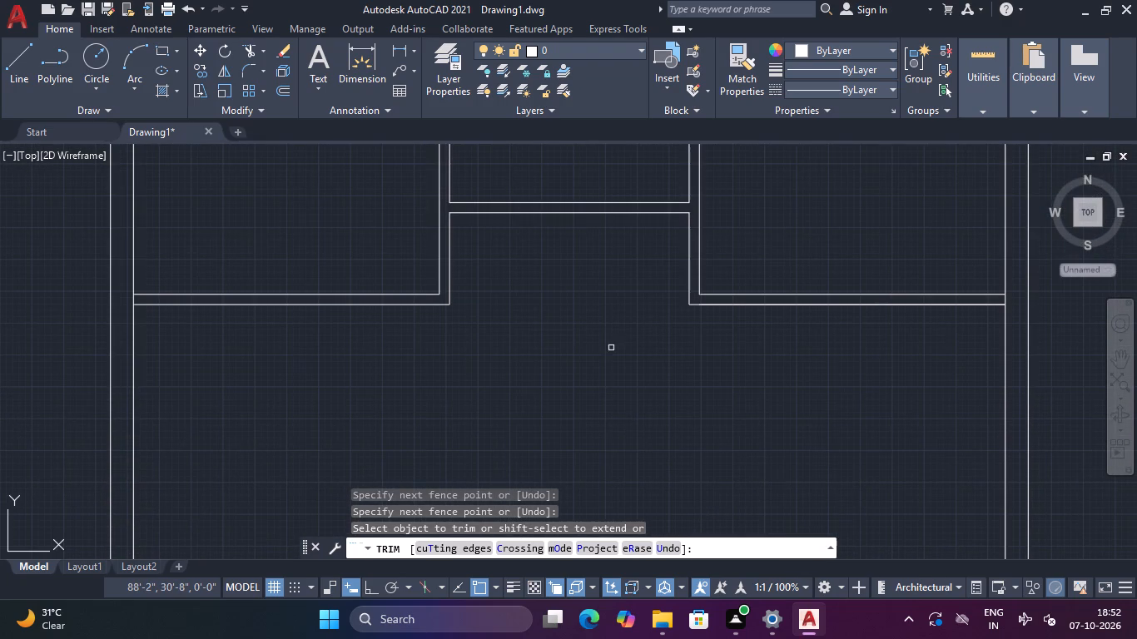
middle_drag(614, 340, 513, 543)
middle_drag(480, 582, 471, 592)
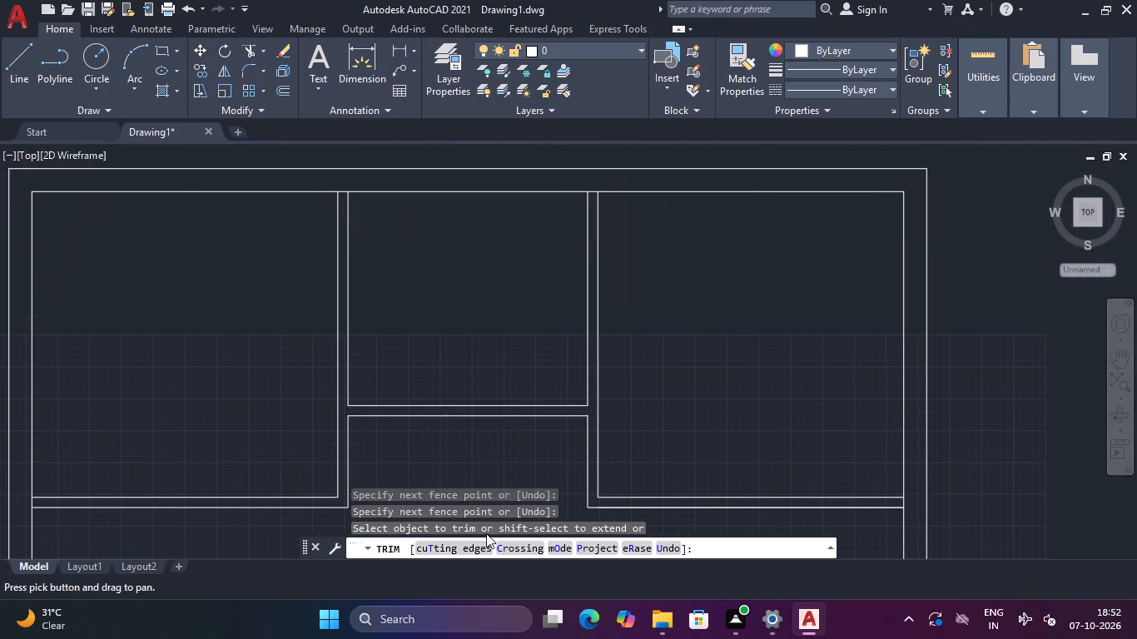
scroll(343, 202, up, 1)
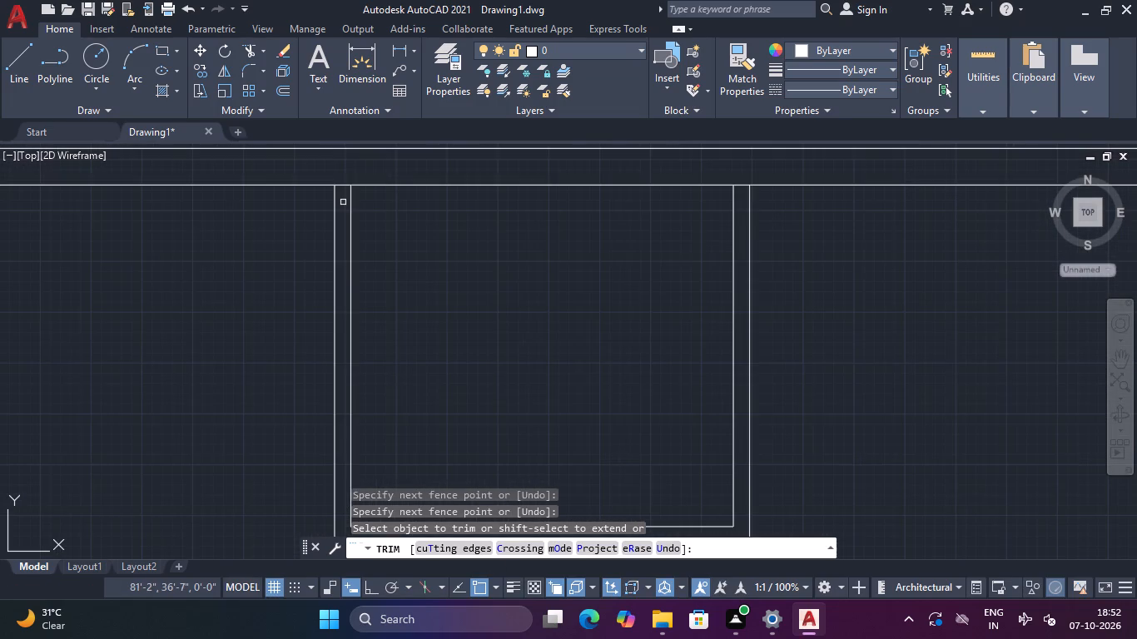
scroll(343, 202, up, 2)
click(343, 202)
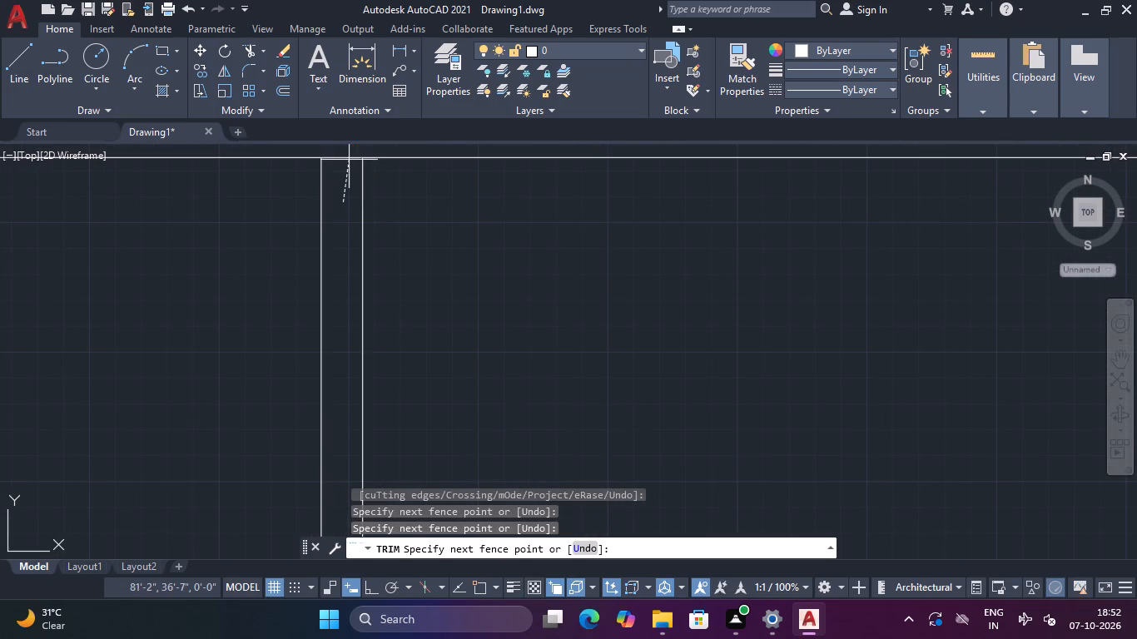
click(349, 152)
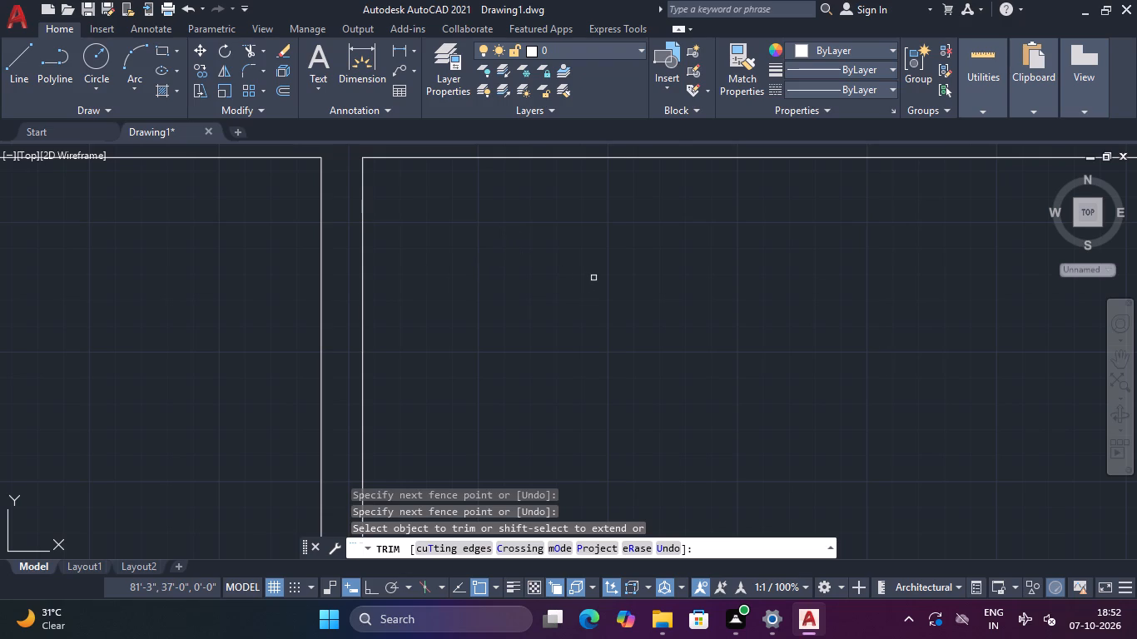
Trim the top exterior wall's inner line between the two faces of the partition separating the upper-middle and upper-right rooms.
middle_drag(680, 285, 671, 287)
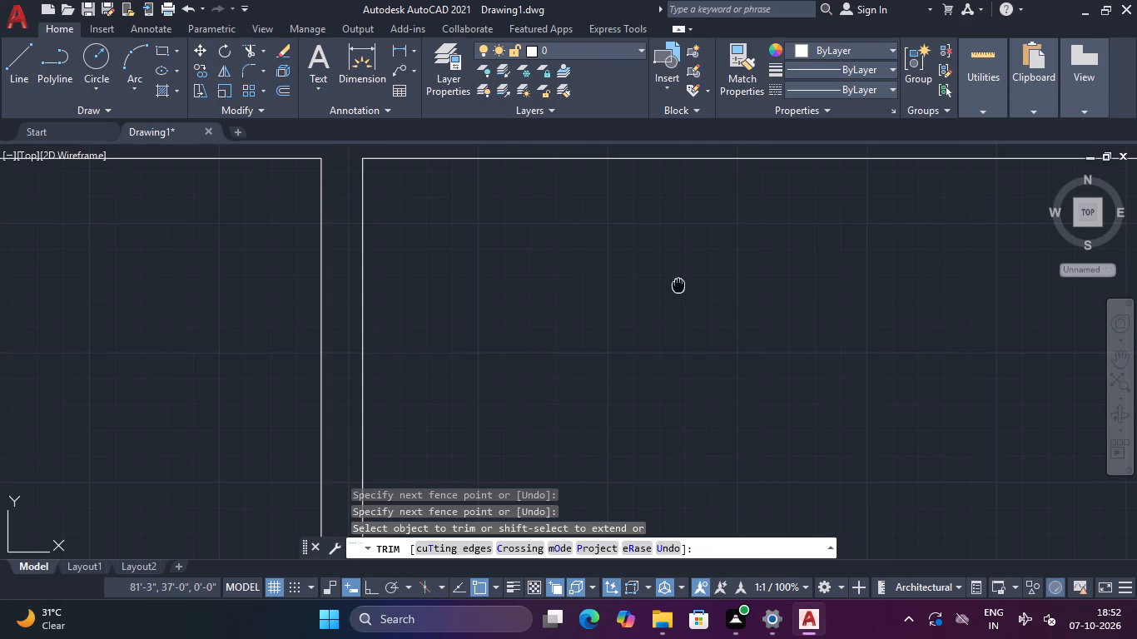
middle_drag(671, 287, 323, 285)
scroll(449, 245, down, 2)
middle_drag(555, 282, 464, 279)
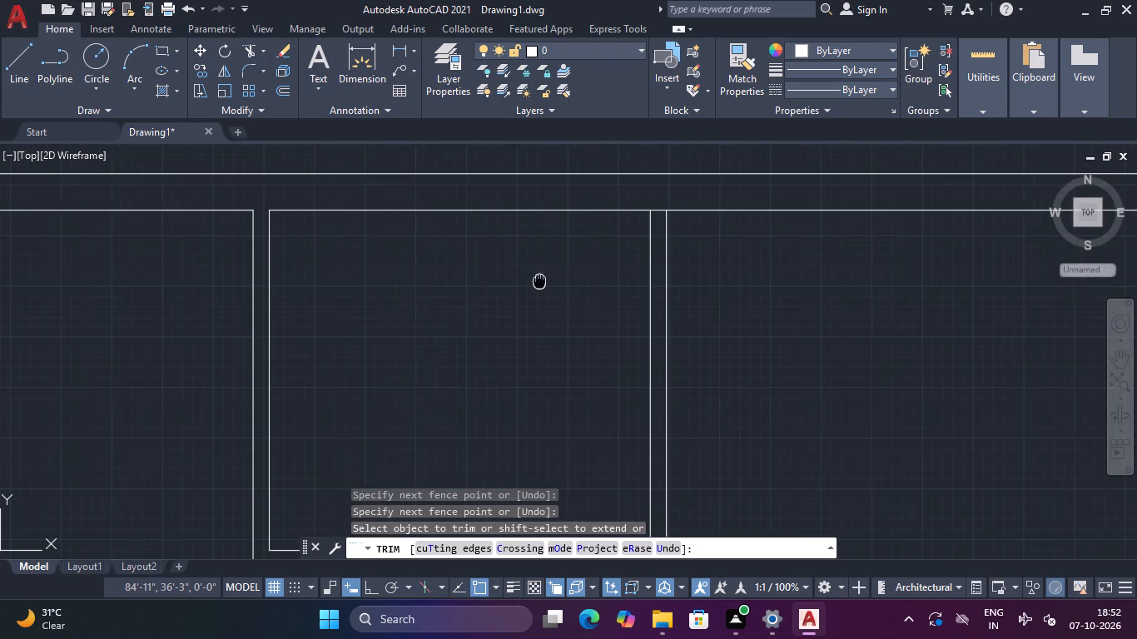
middle_drag(464, 279, 377, 279)
scroll(484, 202, up, 3)
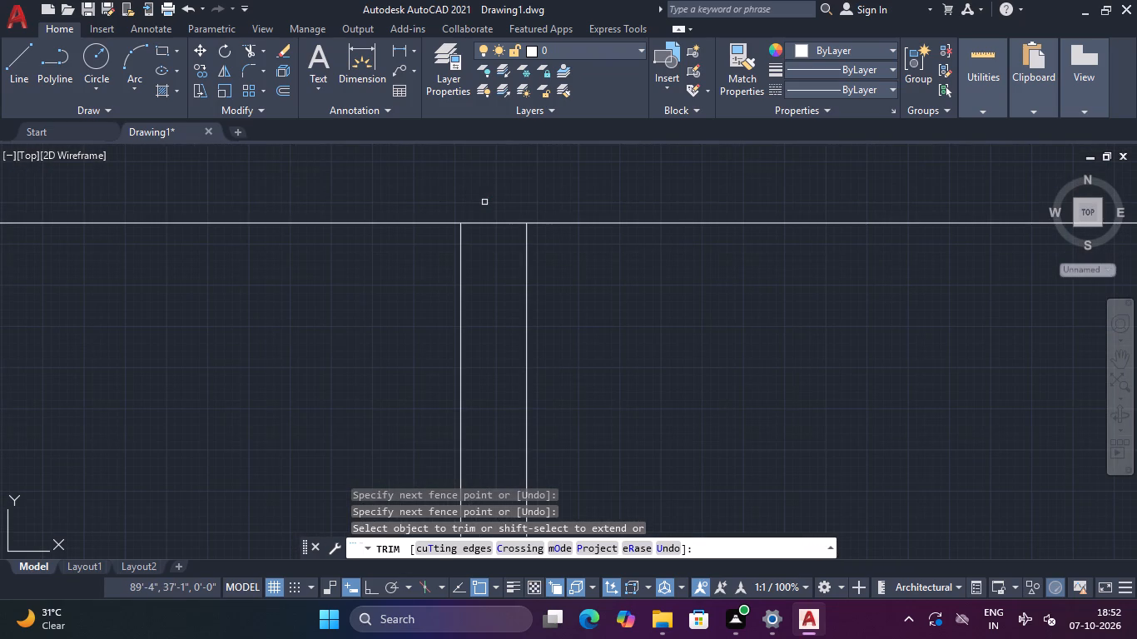
click(484, 202)
click(486, 250)
Trim the right exterior wall's inner line between the two faces of the upper-right room's bottom wall.
scroll(539, 261, down, 3)
scroll(634, 295, down, 3)
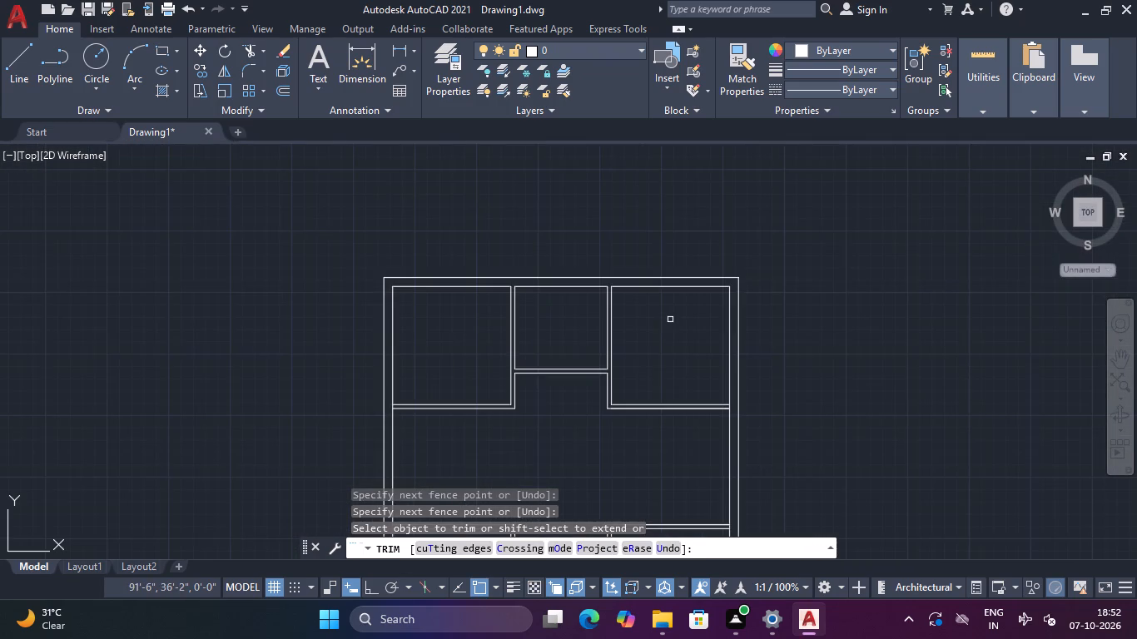
middle_drag(670, 323, 717, 263)
scroll(770, 345, up, 4)
click(824, 346)
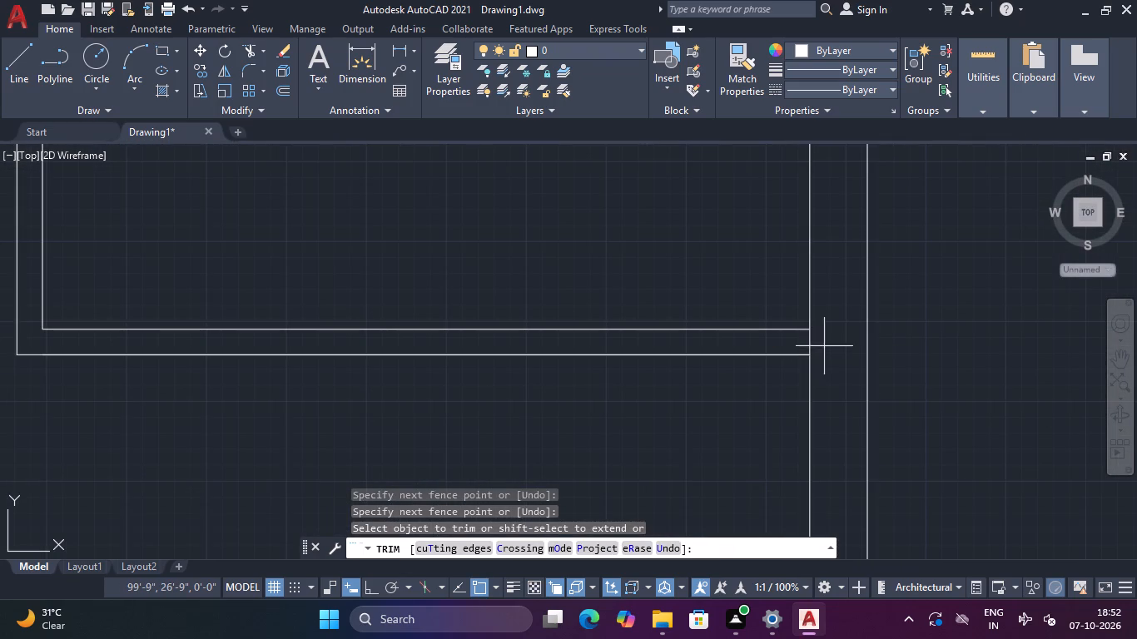
click(801, 348)
Trim the left exterior wall's inner line between the two faces of the upper-left room's bottom wall.
scroll(800, 348, down, 2)
middle_drag(652, 399, 724, 370)
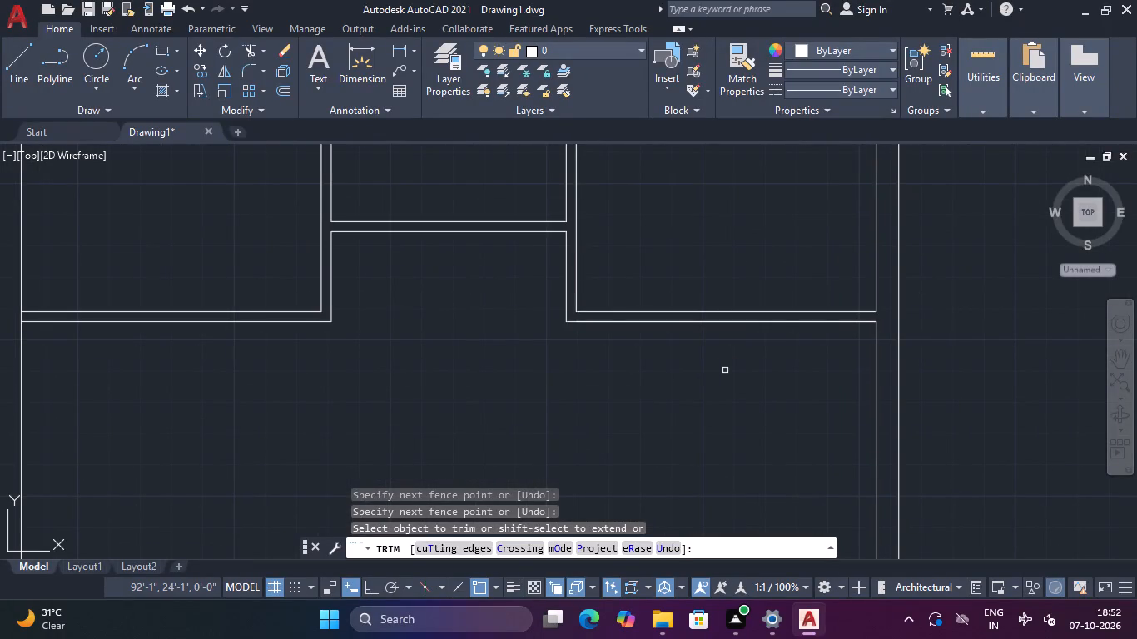
middle_drag(349, 364, 517, 302)
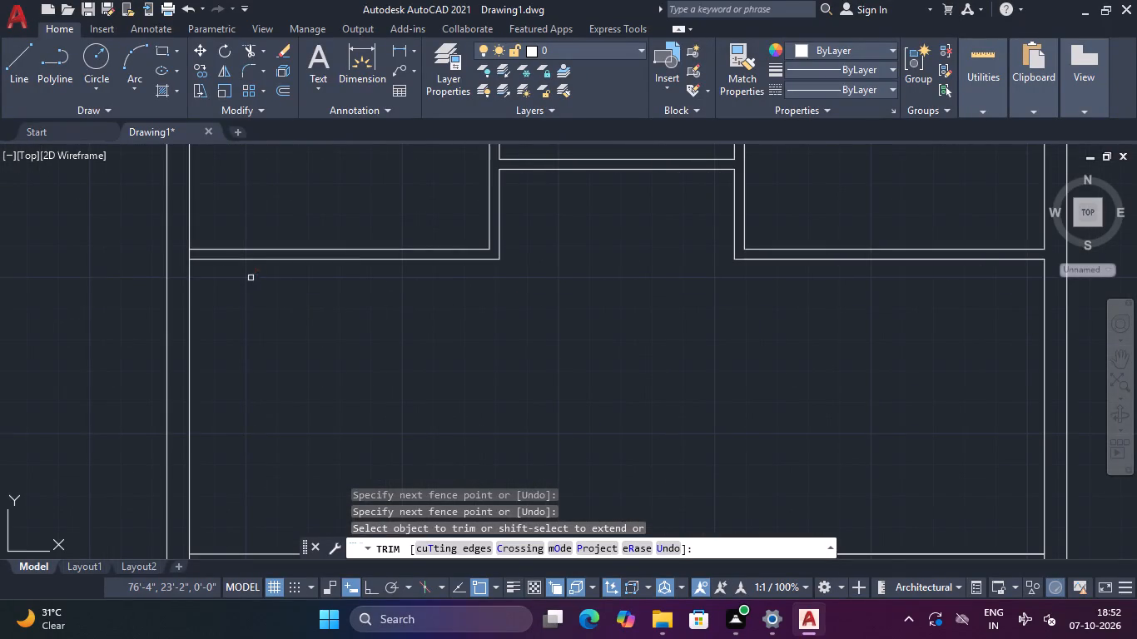
scroll(181, 257, up, 3)
click(191, 250)
click(251, 250)
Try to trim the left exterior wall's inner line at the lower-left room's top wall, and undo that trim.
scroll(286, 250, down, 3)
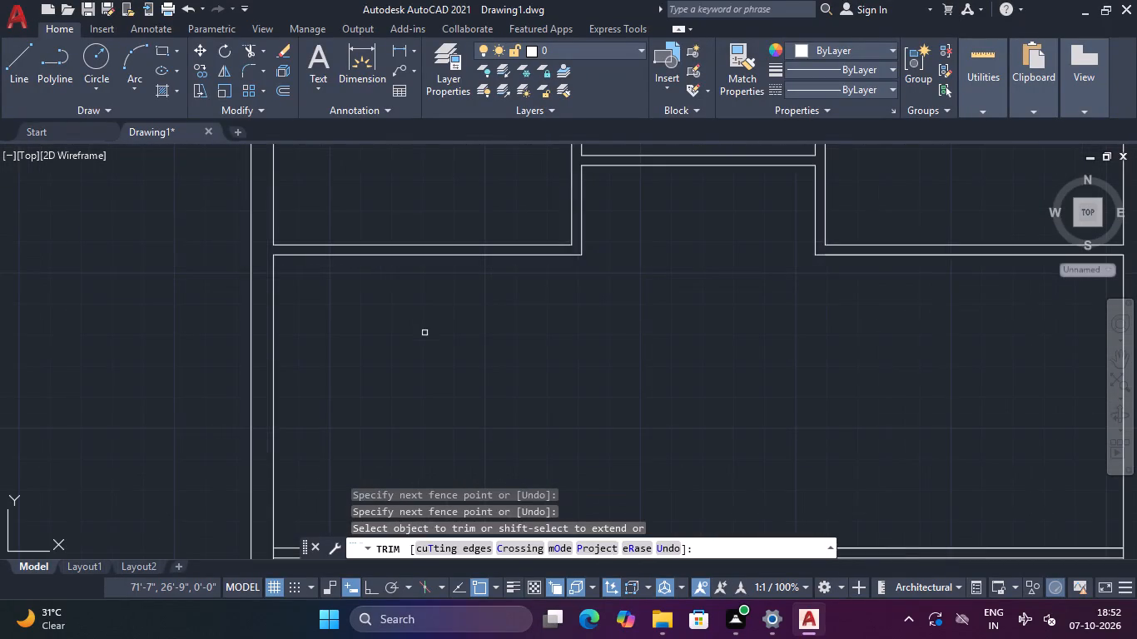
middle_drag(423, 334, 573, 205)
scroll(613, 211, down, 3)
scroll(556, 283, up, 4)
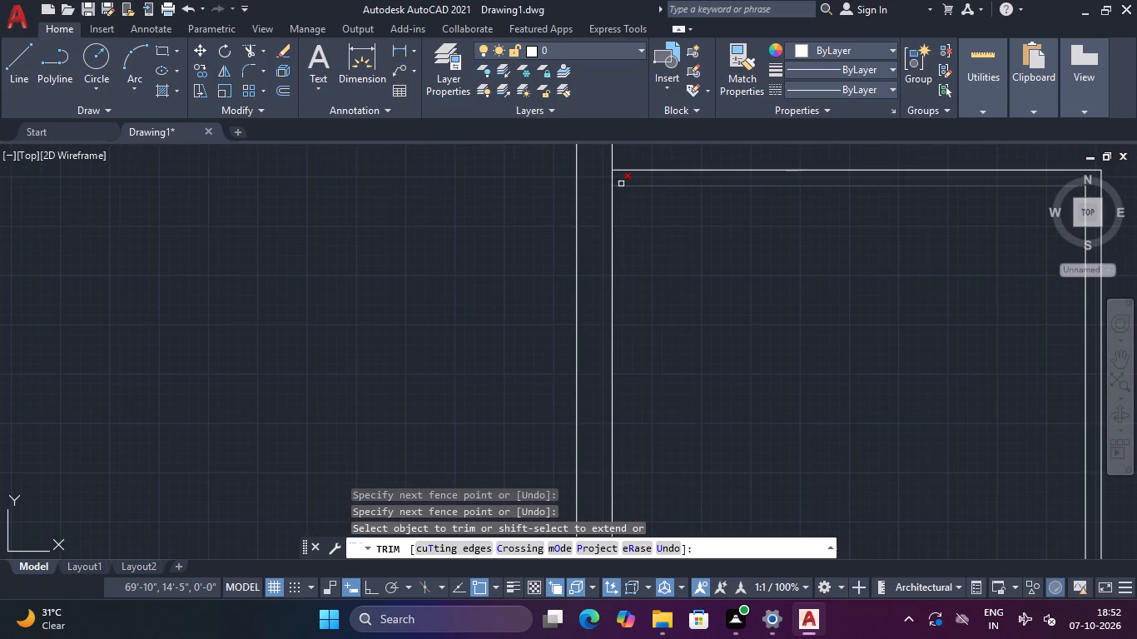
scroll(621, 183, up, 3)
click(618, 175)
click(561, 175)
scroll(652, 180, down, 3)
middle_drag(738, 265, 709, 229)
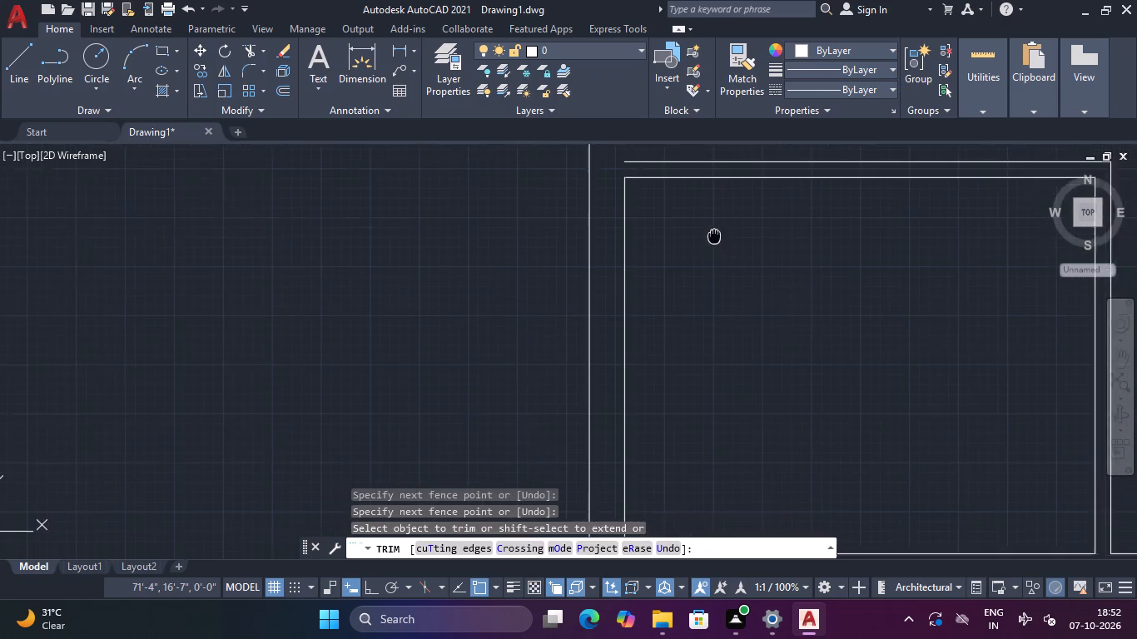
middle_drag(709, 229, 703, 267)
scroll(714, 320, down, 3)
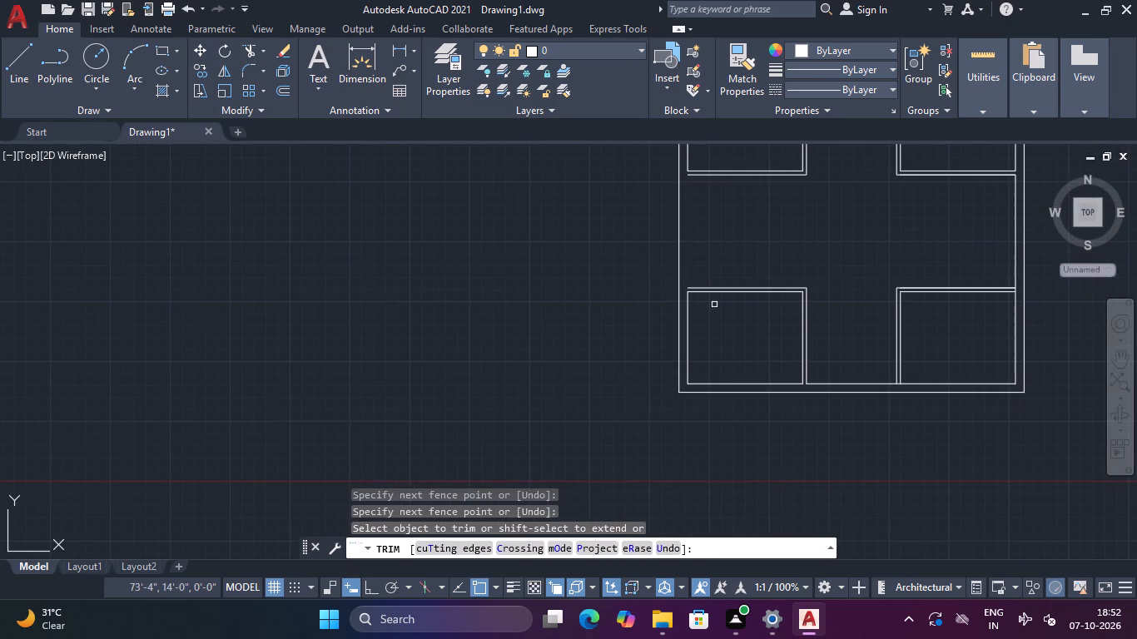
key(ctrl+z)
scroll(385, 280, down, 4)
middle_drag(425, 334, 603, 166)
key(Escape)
Trim the left exterior wall's inner line between the two faces of the lower-left room's top wall.
scroll(547, 298, up, 1)
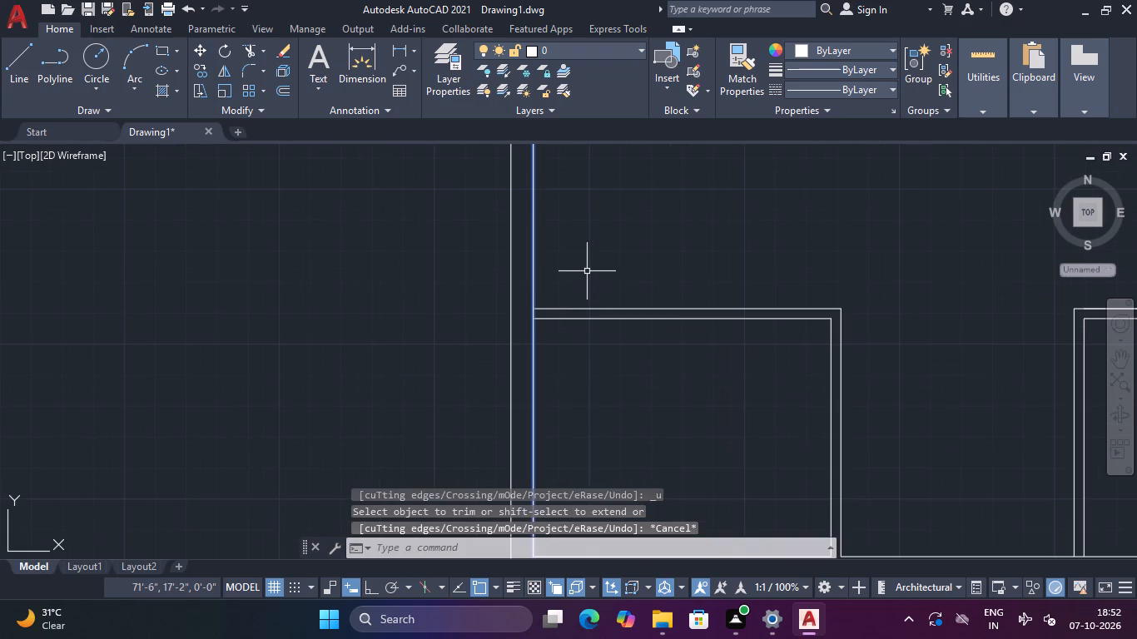
key(space)
scroll(543, 305, up, 4)
click(518, 340)
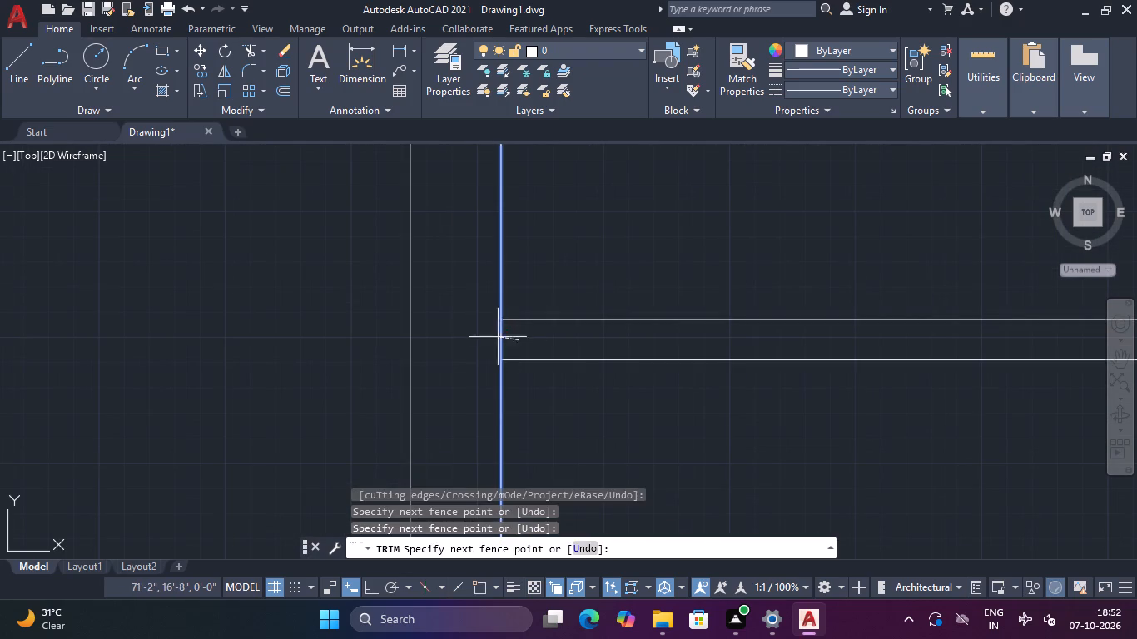
click(482, 336)
Trim the bottom exterior wall's inner line between the two faces of the lower-right room's left partition.
scroll(589, 288, down, 3)
middle_drag(658, 341, 655, 192)
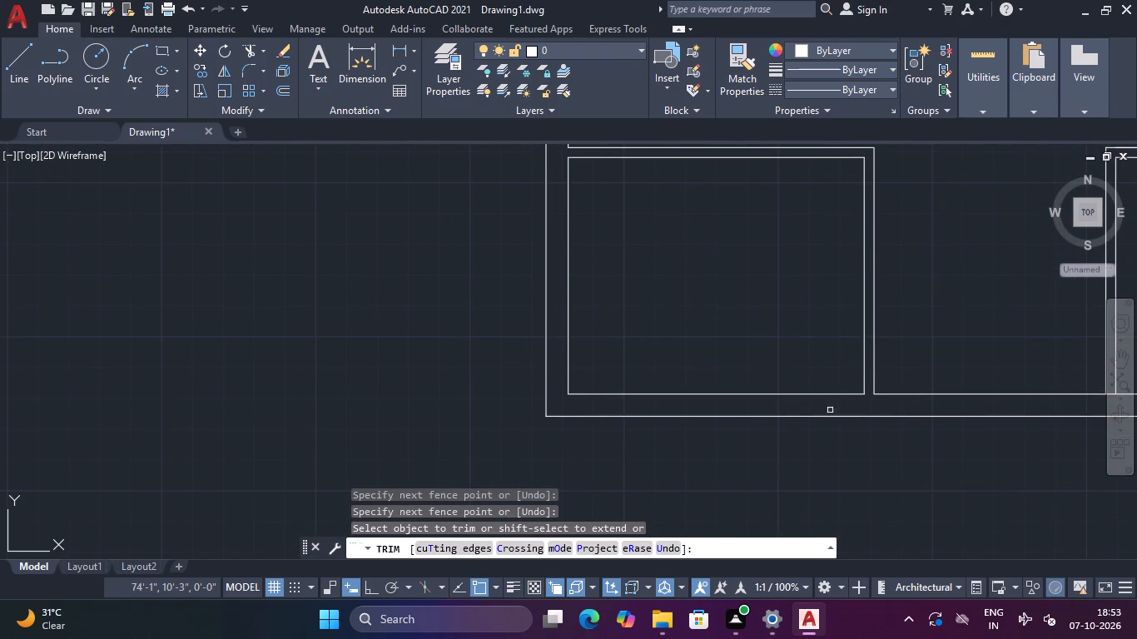
middle_drag(902, 331, 678, 356)
scroll(748, 355, down, 1)
scroll(831, 400, up, 3)
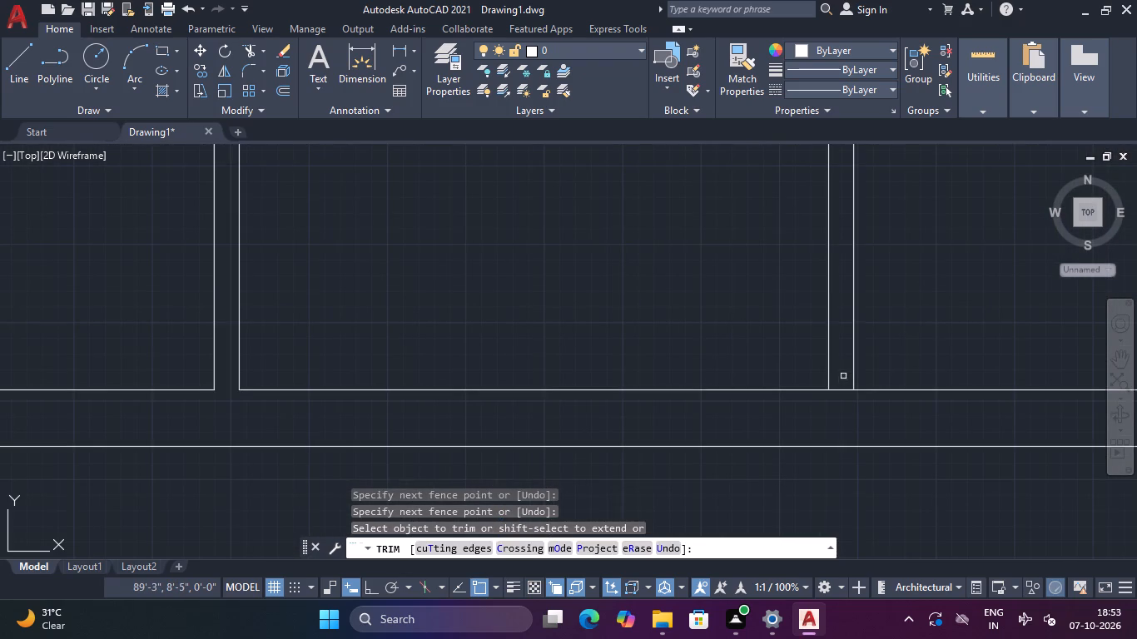
click(842, 371)
click(839, 400)
Trim the right exterior wall's inner line between the two faces of the lower-right room's top wall and end the Trim command.
scroll(772, 329, down, 3)
middle_drag(767, 328, 467, 355)
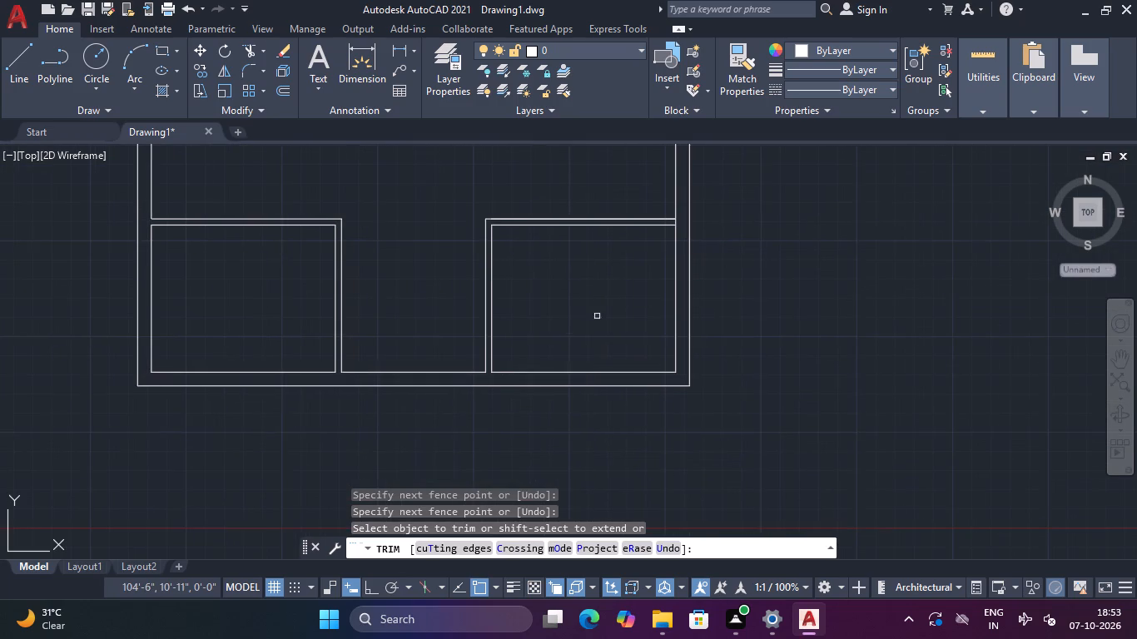
scroll(671, 217, up, 3)
click(711, 229)
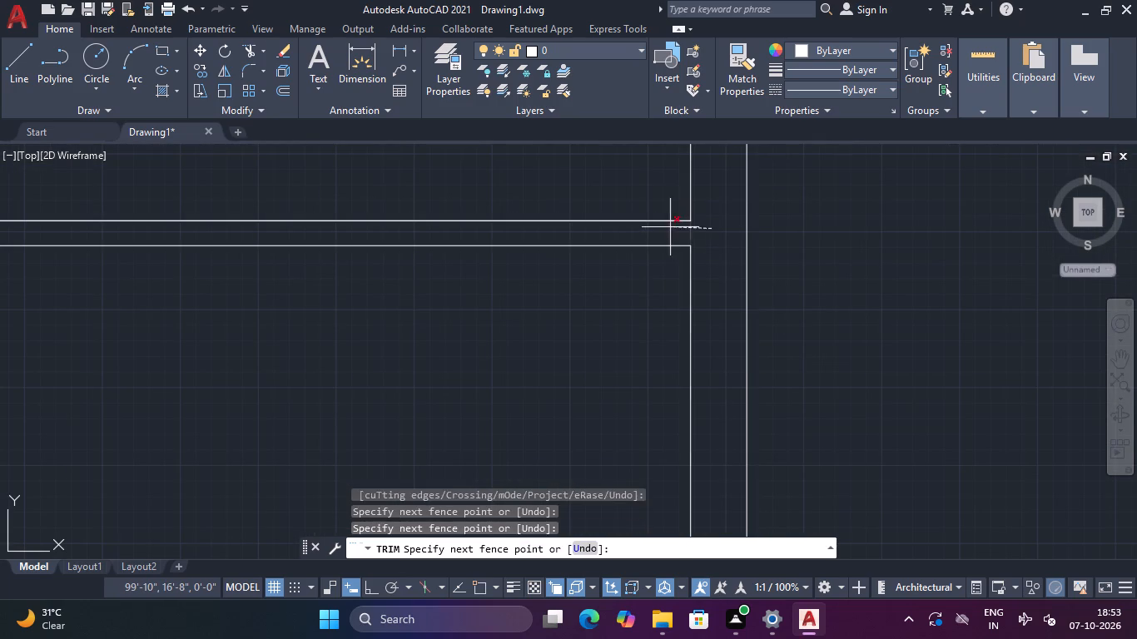
click(670, 227)
scroll(679, 227, down, 2)
middle_drag(617, 275, 621, 305)
scroll(623, 310, down, 3)
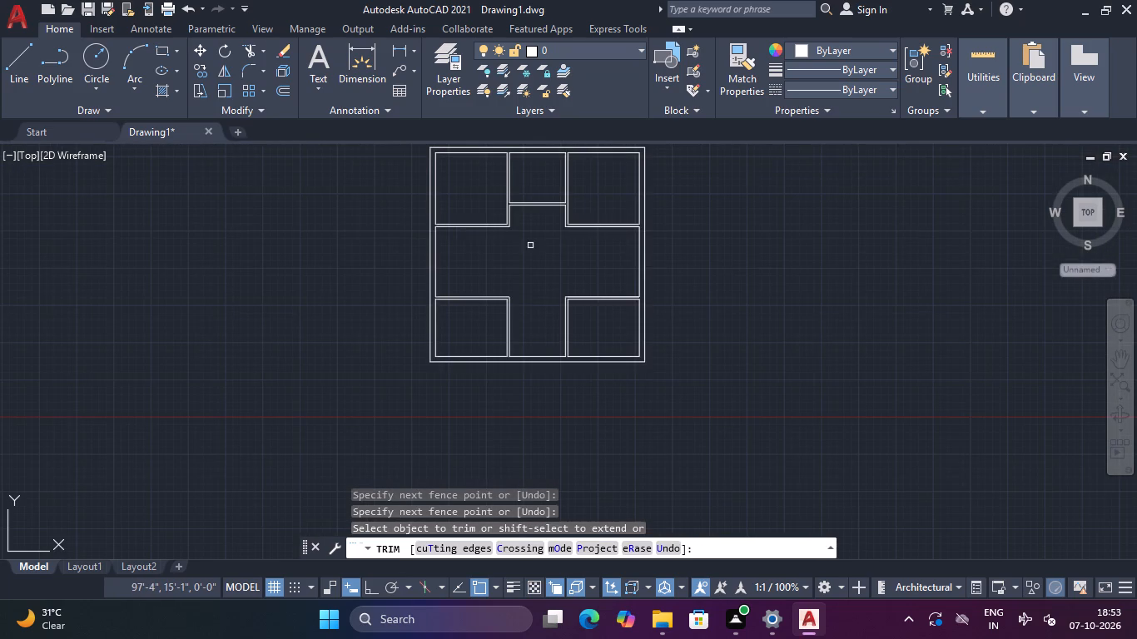
middle_drag(530, 245, 535, 314)
key(Escape)
key(Escape)
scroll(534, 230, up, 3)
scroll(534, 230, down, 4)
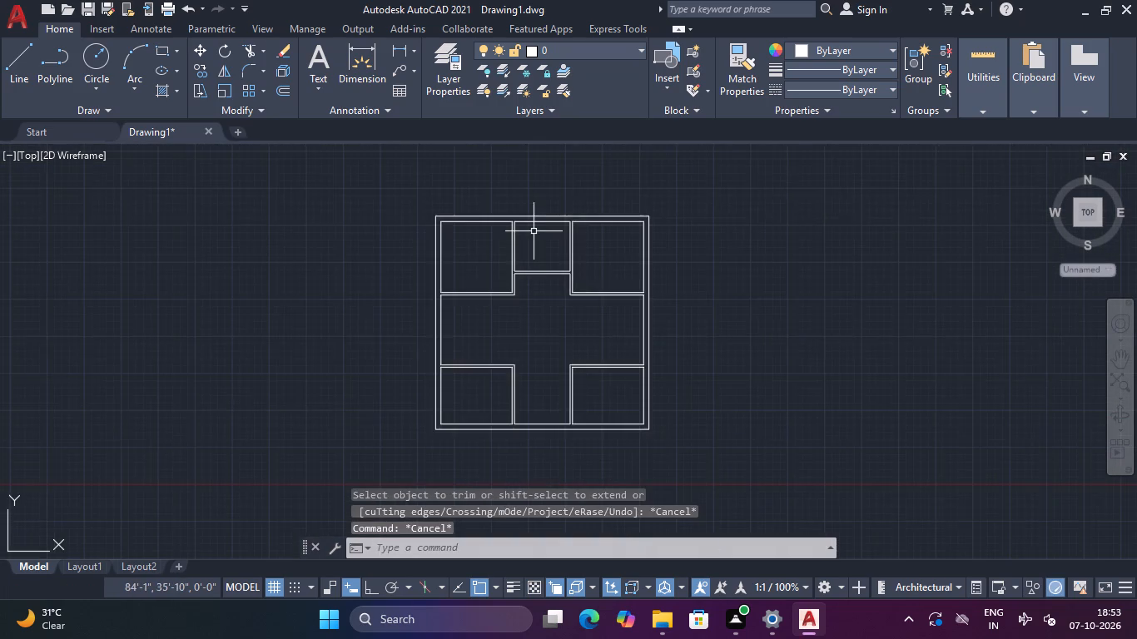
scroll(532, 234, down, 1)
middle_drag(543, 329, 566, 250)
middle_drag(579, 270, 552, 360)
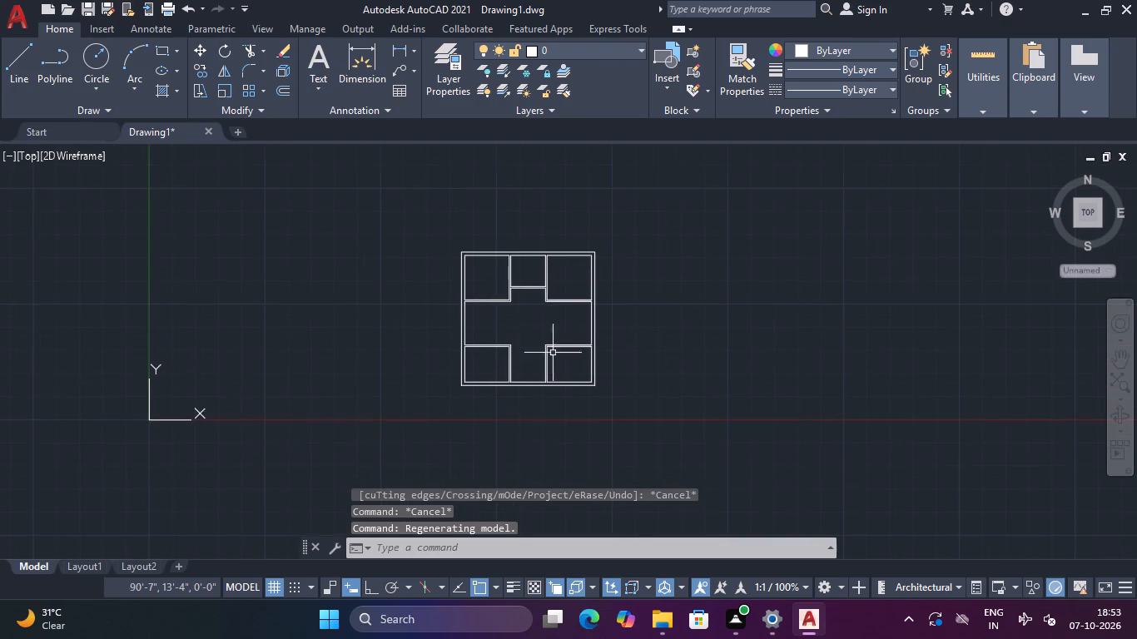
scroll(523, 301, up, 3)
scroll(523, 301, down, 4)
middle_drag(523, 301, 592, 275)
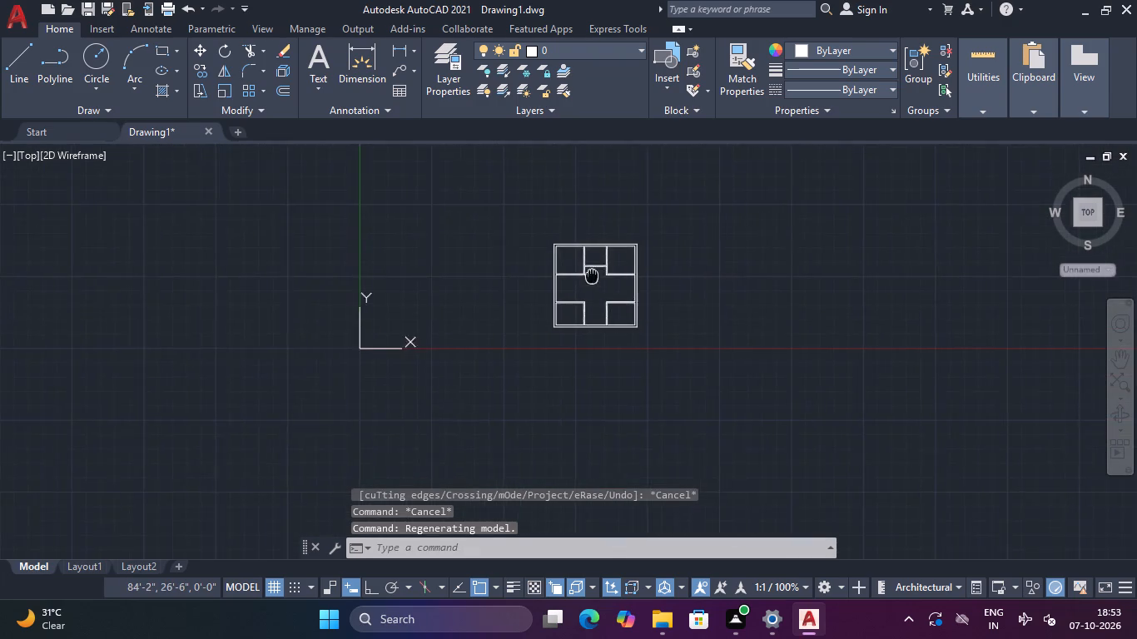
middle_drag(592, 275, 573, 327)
Move the UCS origin to a point farther below and to the left of the floor plan.
click(340, 395)
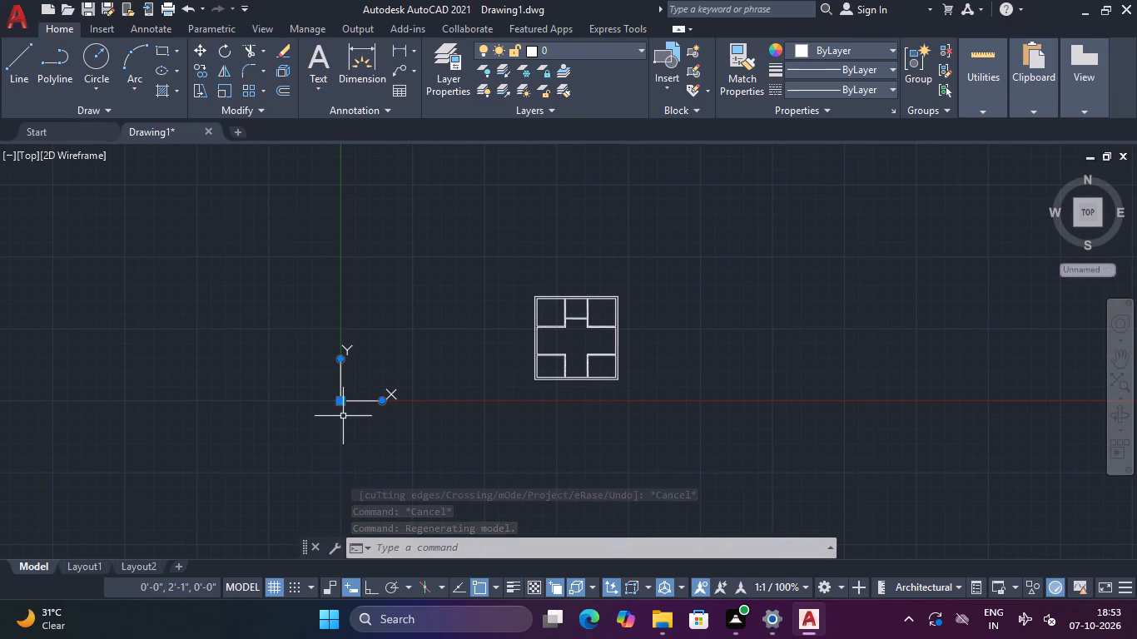
drag(340, 399, 316, 405)
click(8, 525)
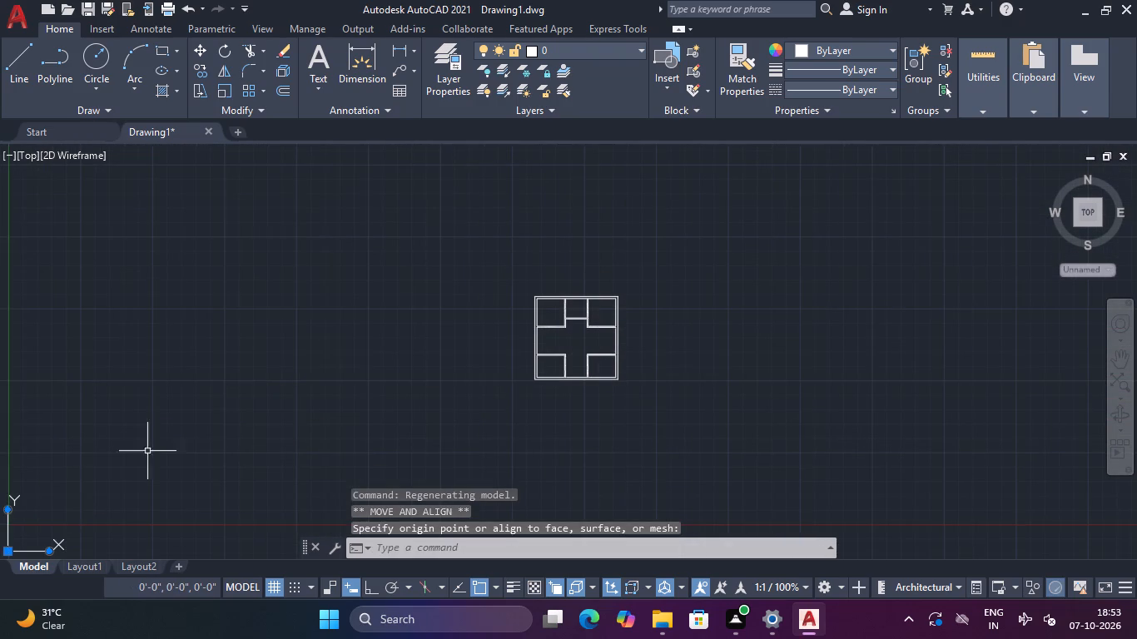
middle_drag(507, 314, 465, 289)
key(Escape)
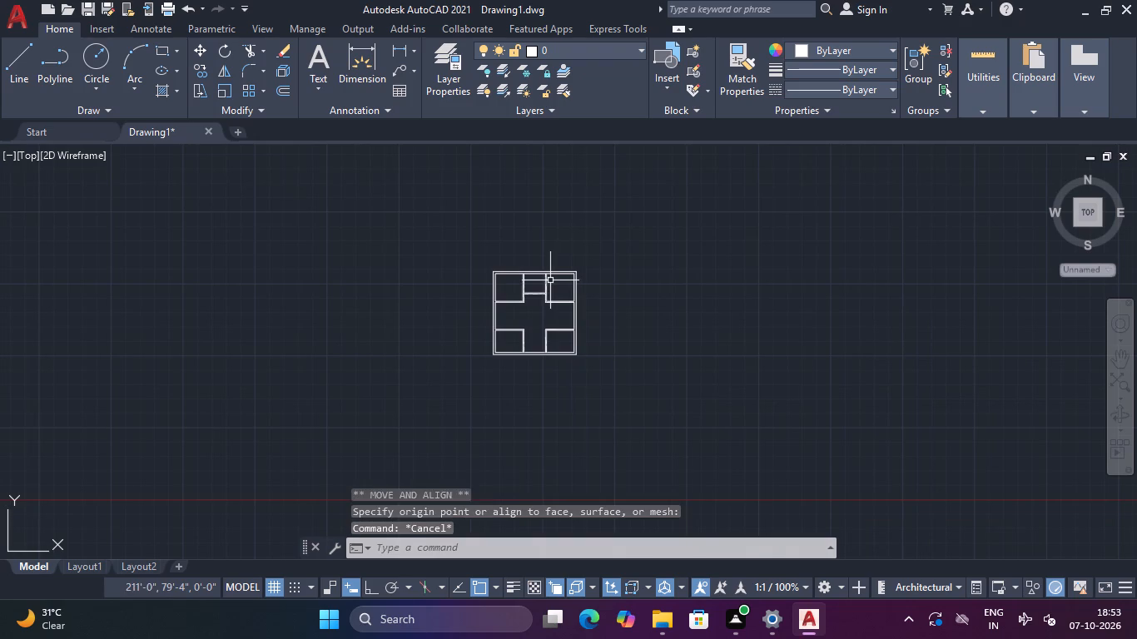
key(Escape)
Examine the floor plan's rooms and trimmed wall junctions, up close and as a whole.
scroll(520, 289, up, 4)
middle_drag(483, 265, 446, 225)
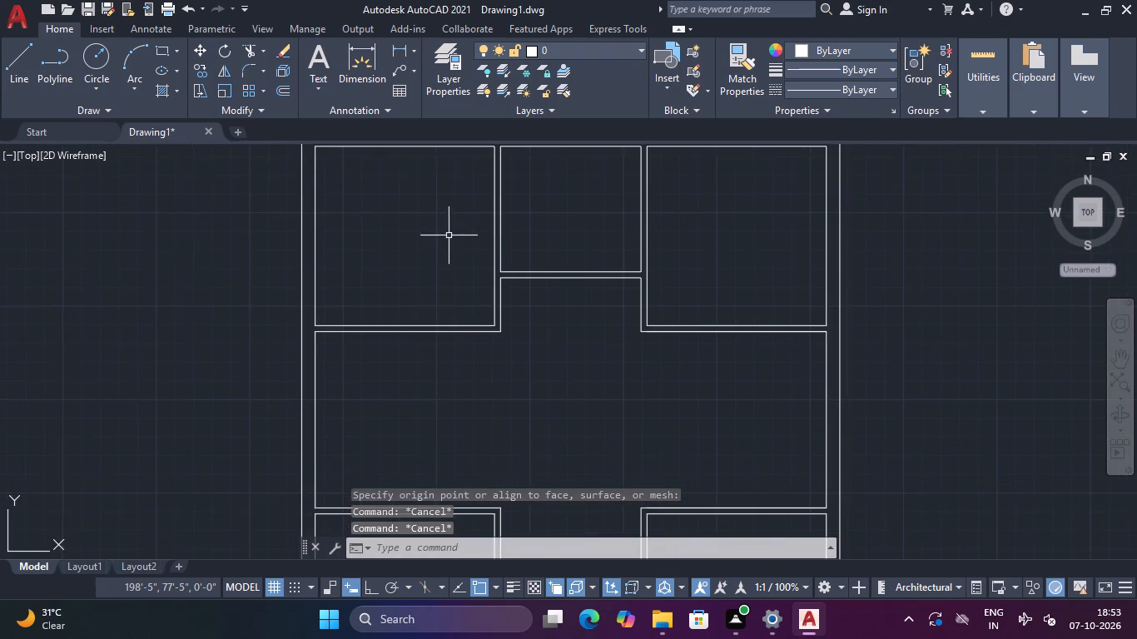
scroll(451, 244, down, 2)
scroll(451, 260, up, 2)
middle_drag(460, 248, 444, 314)
scroll(444, 314, down, 2)
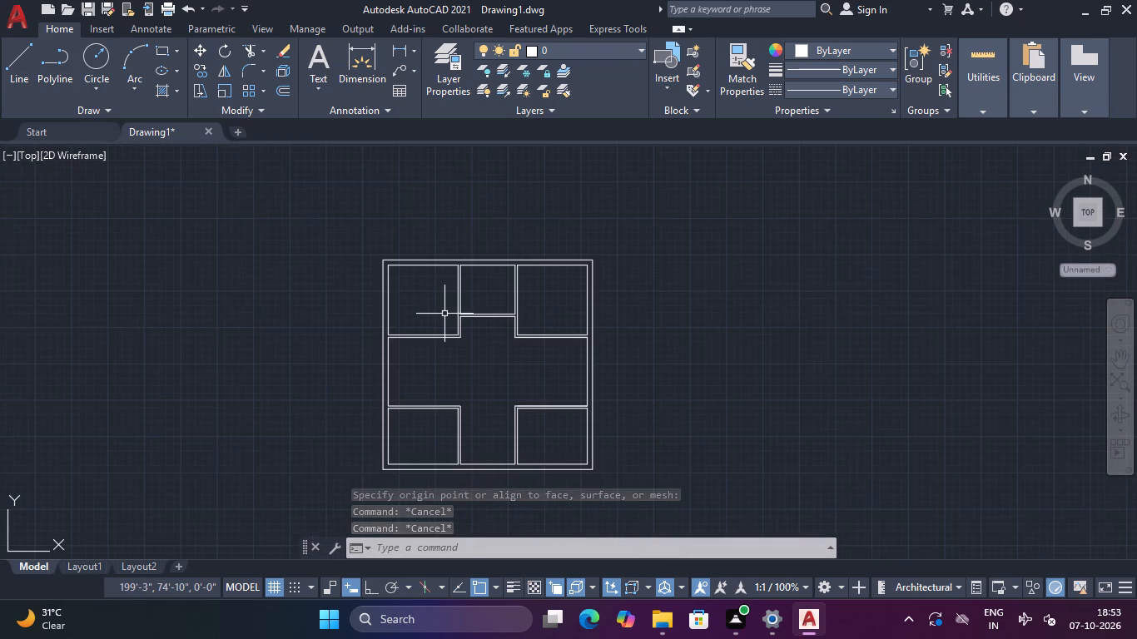
middle_drag(444, 314, 449, 283)
scroll(449, 282, up, 2)
scroll(450, 282, down, 1)
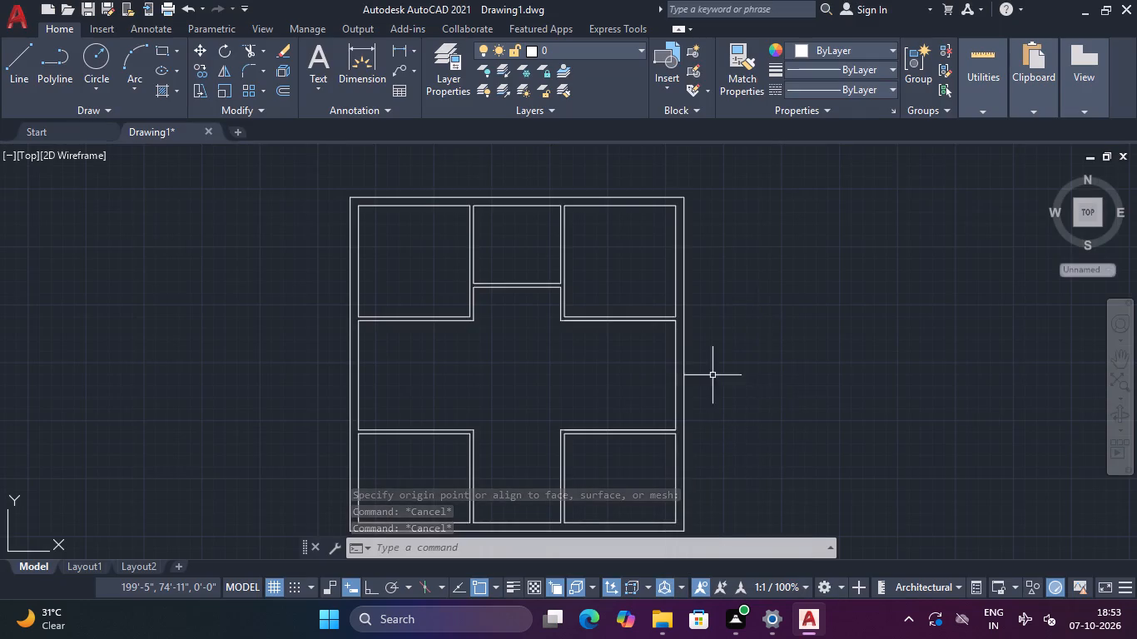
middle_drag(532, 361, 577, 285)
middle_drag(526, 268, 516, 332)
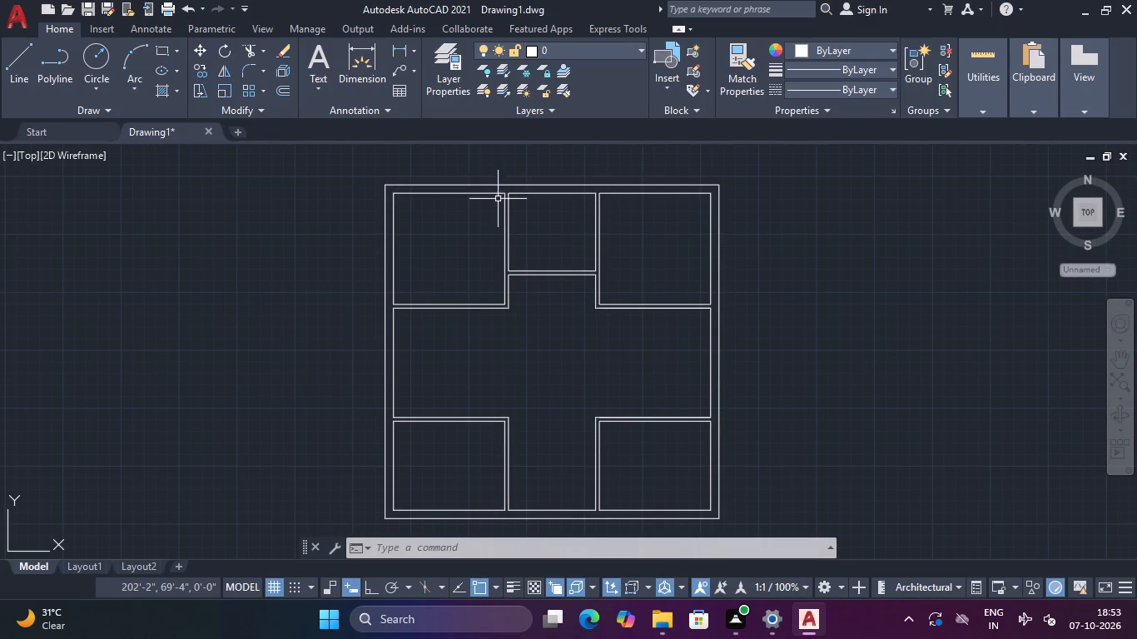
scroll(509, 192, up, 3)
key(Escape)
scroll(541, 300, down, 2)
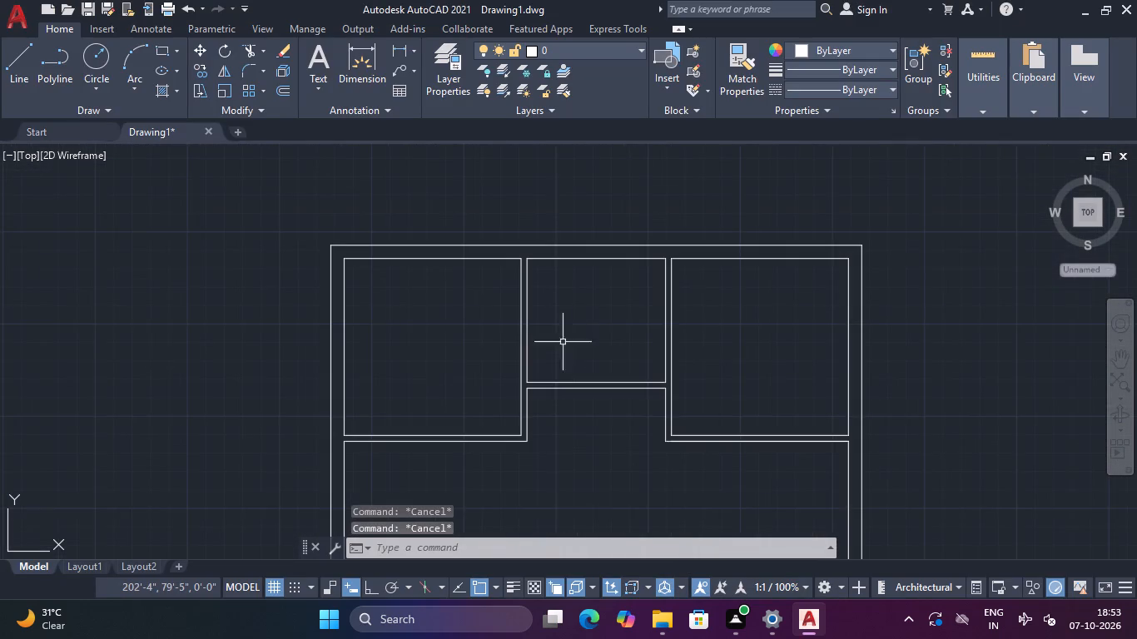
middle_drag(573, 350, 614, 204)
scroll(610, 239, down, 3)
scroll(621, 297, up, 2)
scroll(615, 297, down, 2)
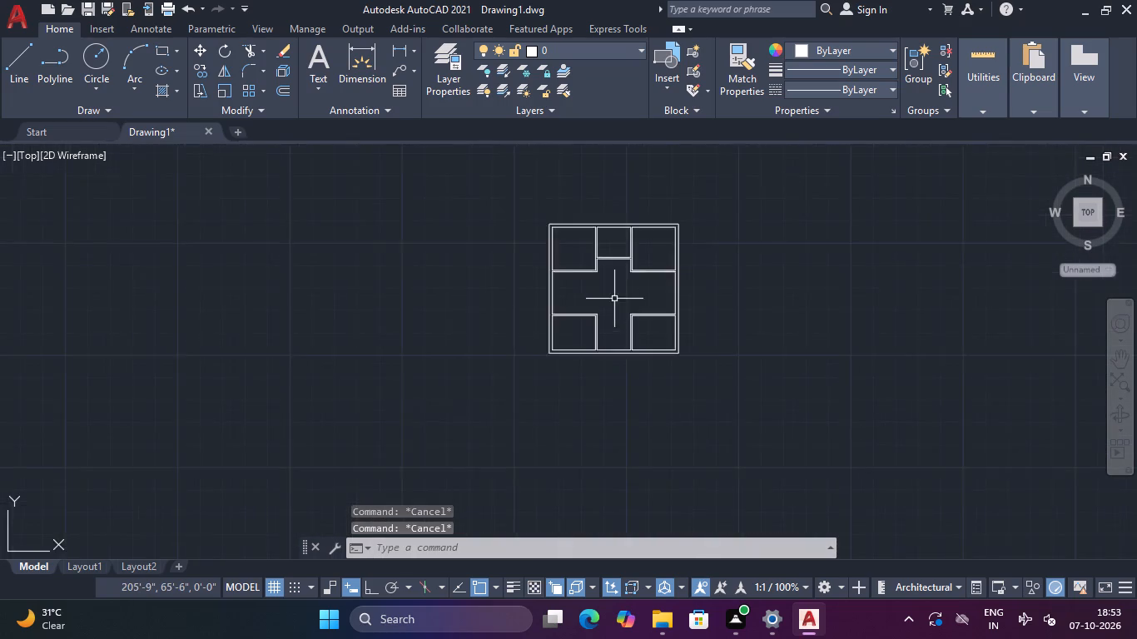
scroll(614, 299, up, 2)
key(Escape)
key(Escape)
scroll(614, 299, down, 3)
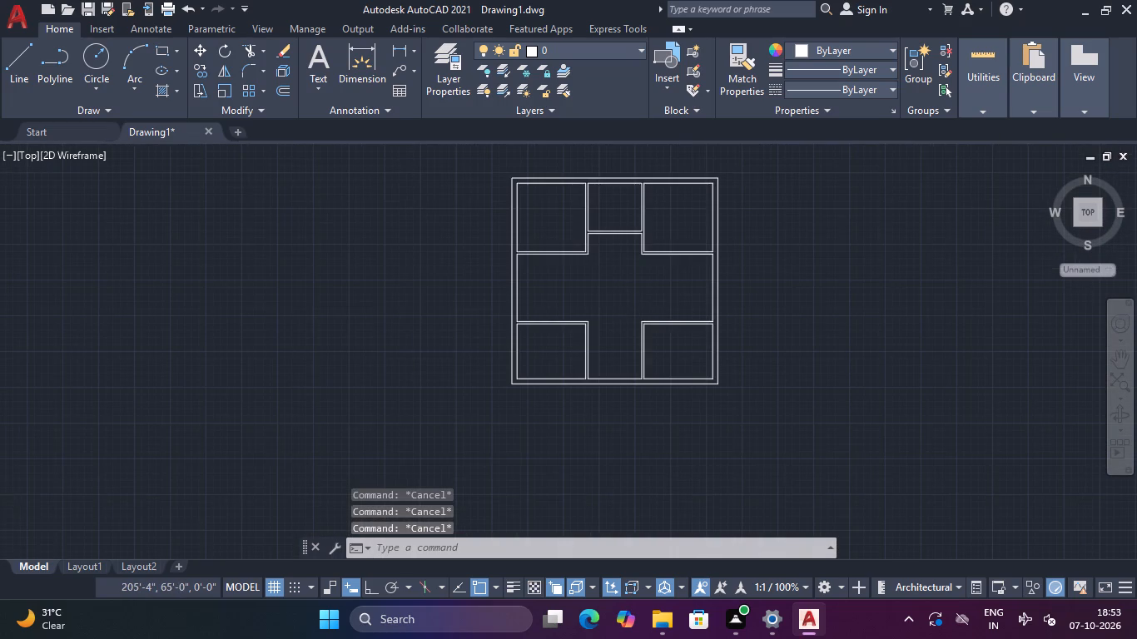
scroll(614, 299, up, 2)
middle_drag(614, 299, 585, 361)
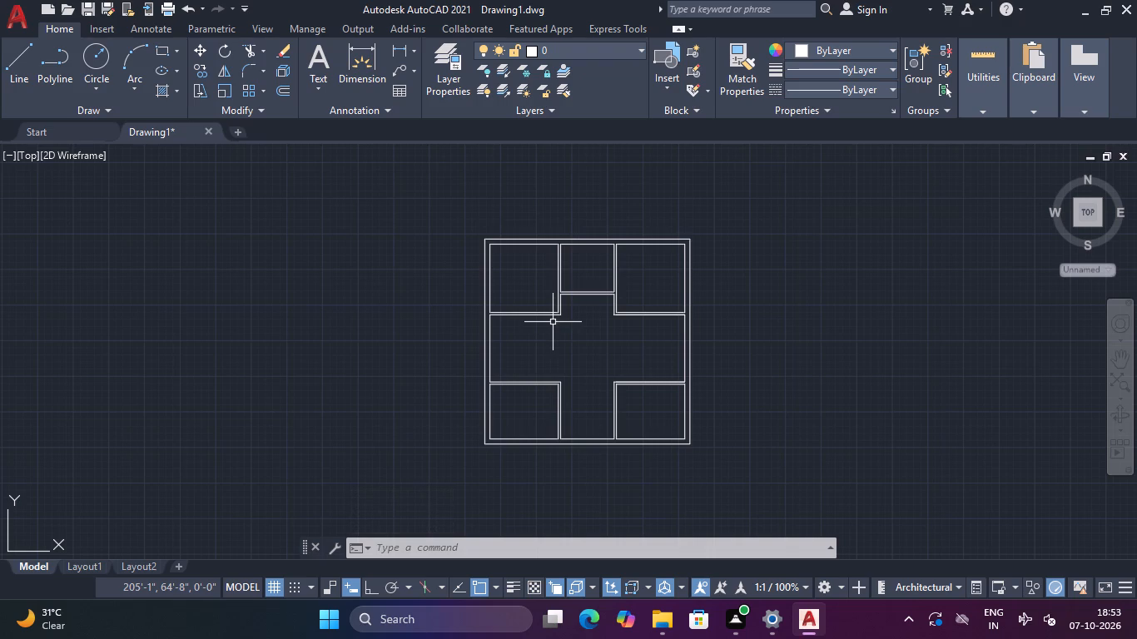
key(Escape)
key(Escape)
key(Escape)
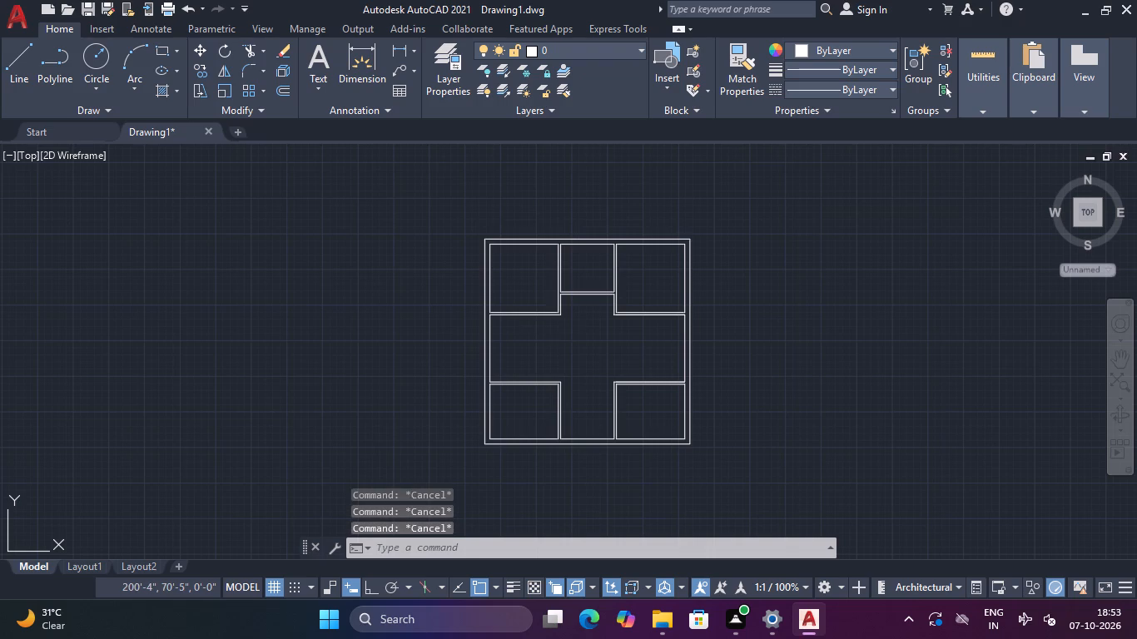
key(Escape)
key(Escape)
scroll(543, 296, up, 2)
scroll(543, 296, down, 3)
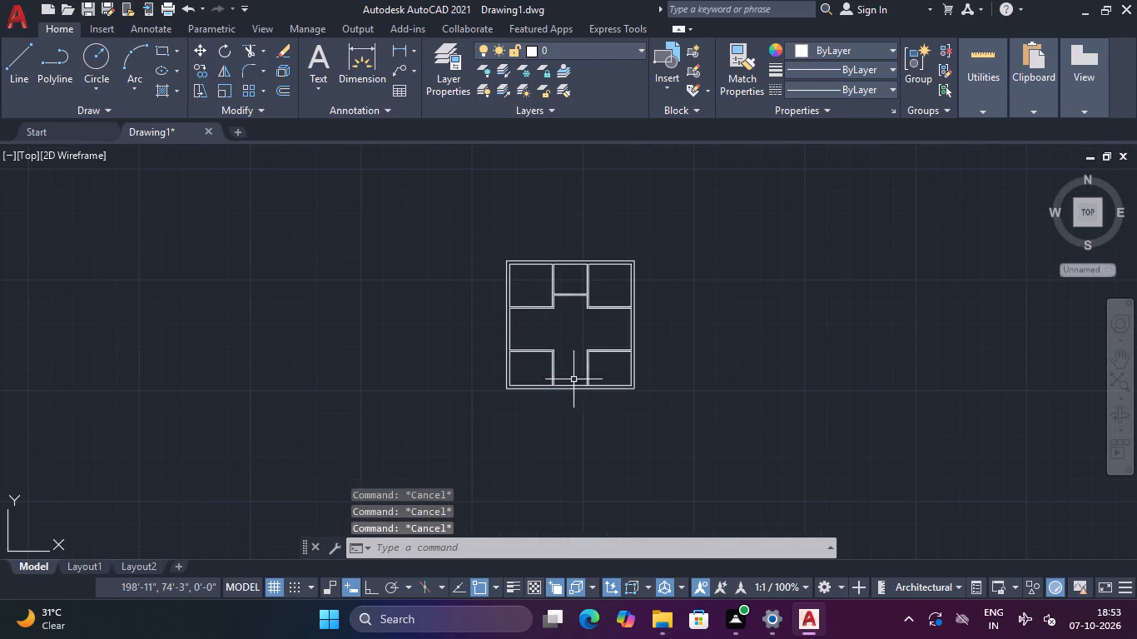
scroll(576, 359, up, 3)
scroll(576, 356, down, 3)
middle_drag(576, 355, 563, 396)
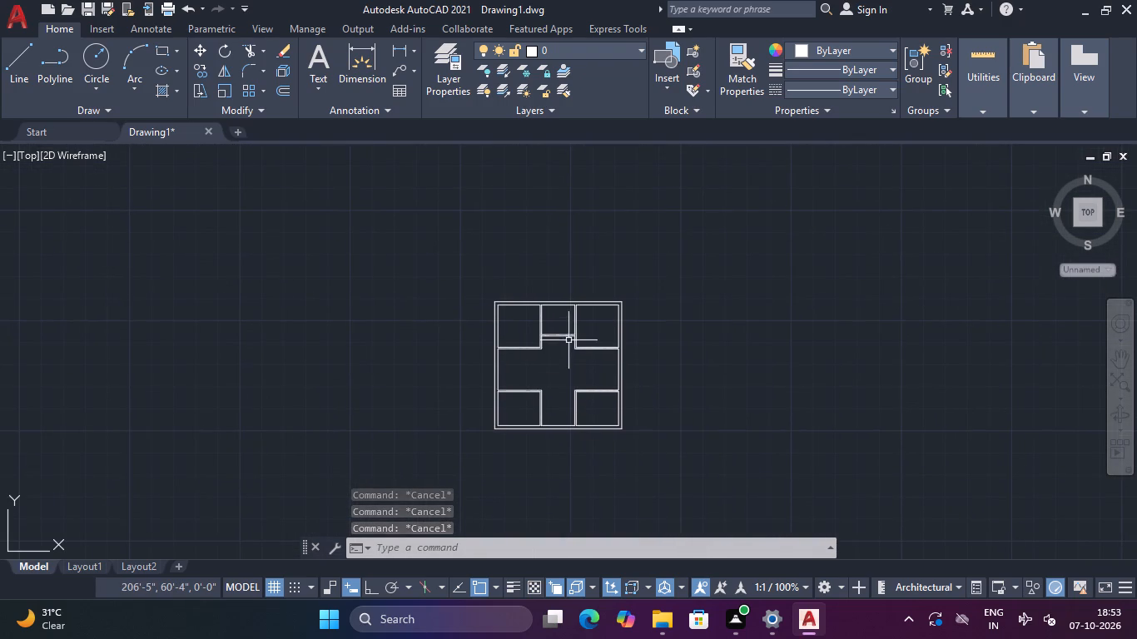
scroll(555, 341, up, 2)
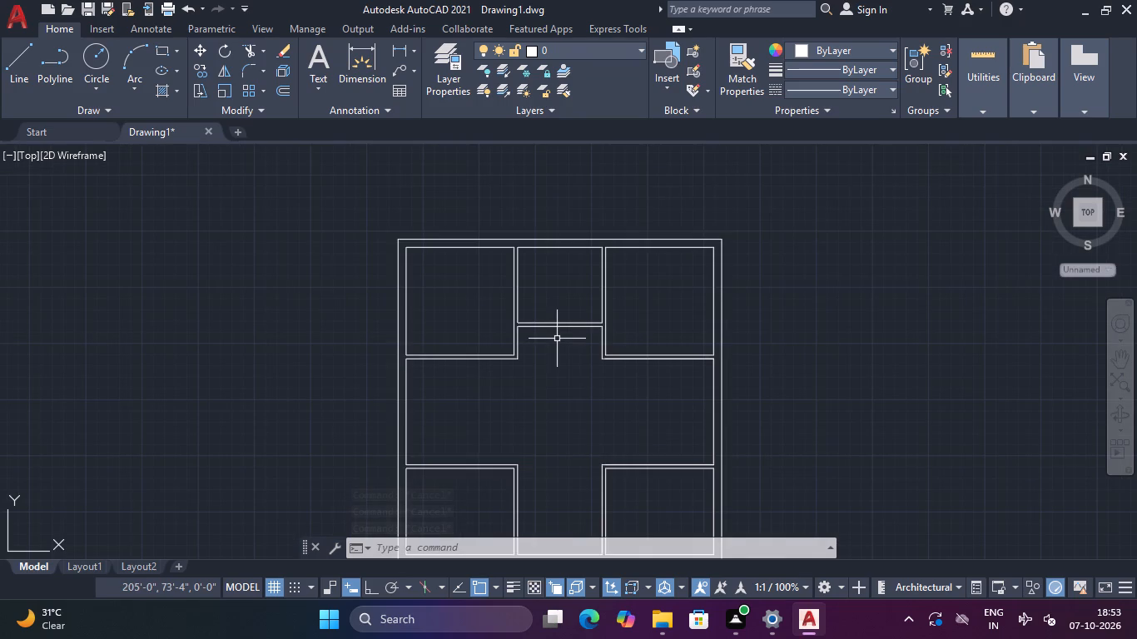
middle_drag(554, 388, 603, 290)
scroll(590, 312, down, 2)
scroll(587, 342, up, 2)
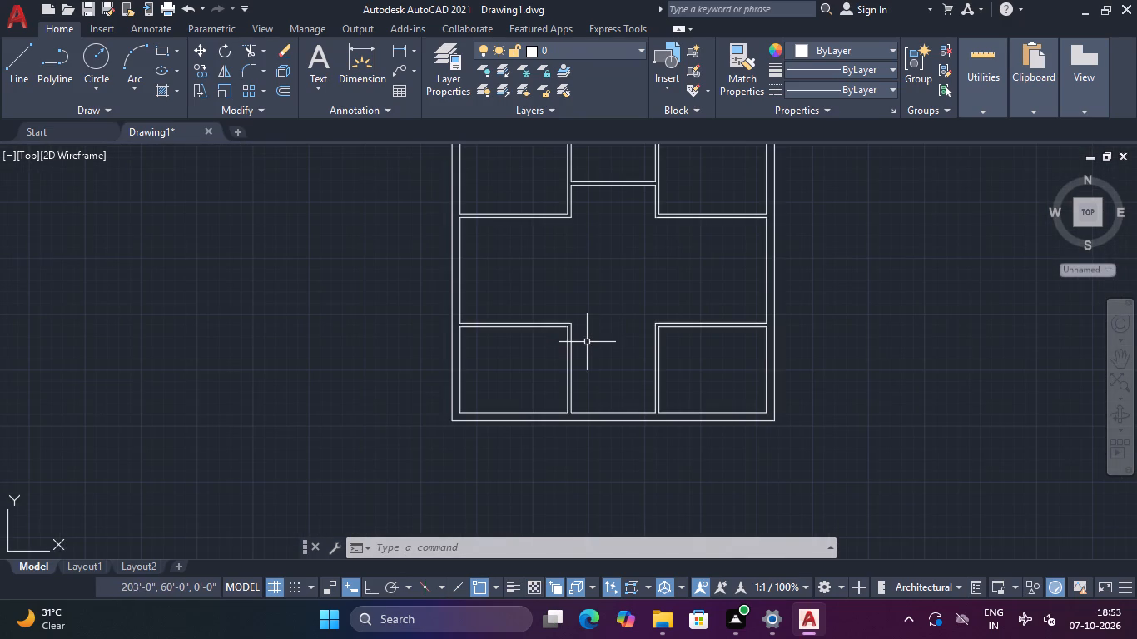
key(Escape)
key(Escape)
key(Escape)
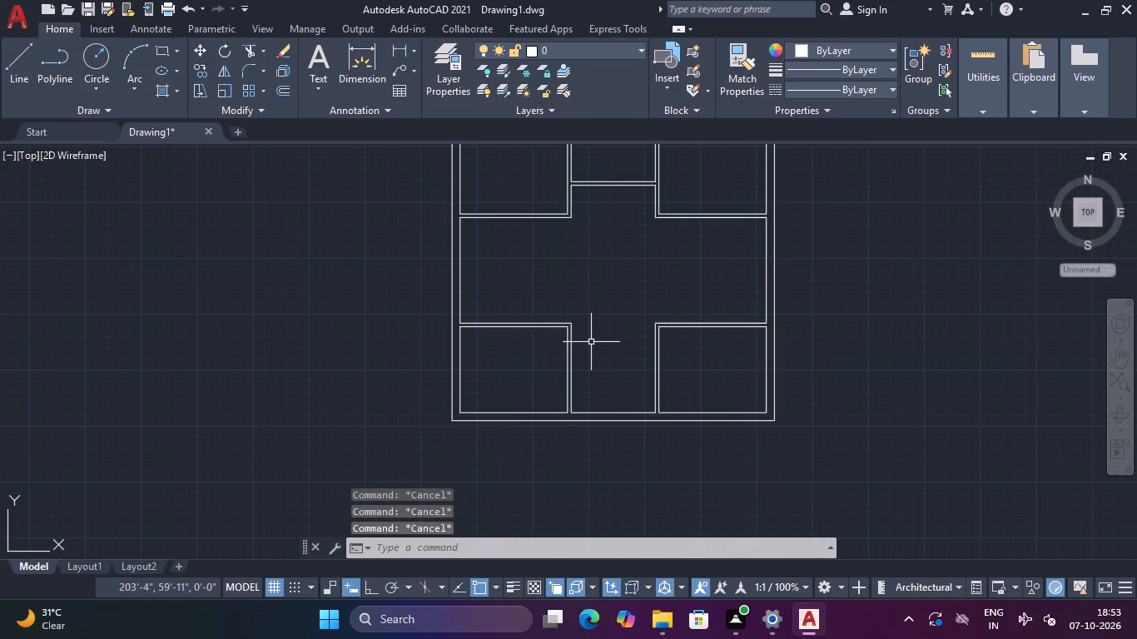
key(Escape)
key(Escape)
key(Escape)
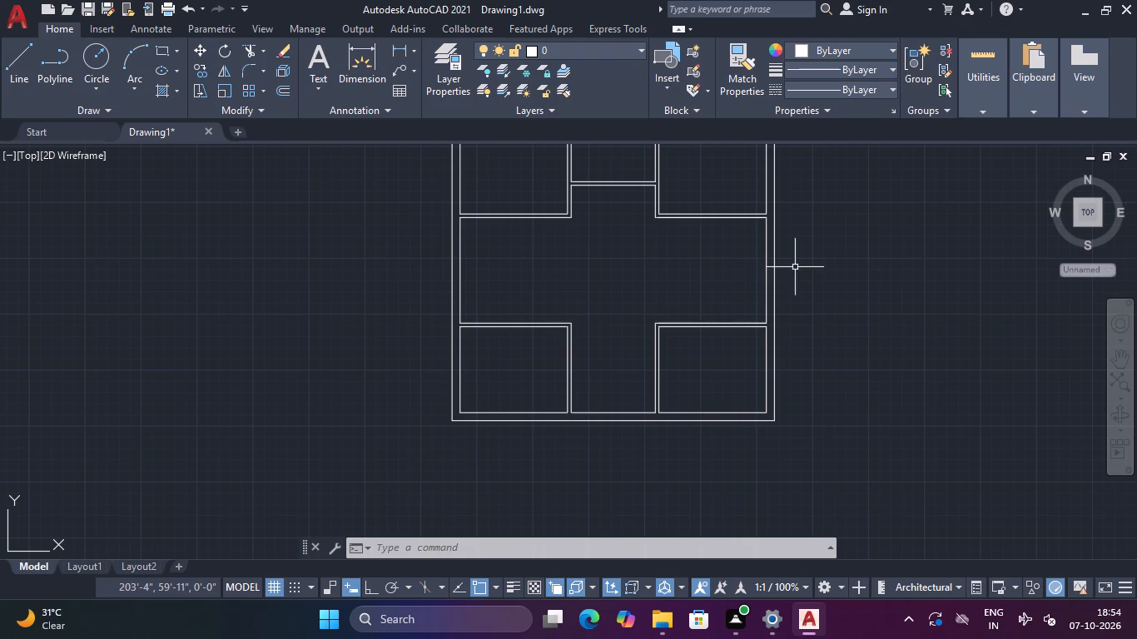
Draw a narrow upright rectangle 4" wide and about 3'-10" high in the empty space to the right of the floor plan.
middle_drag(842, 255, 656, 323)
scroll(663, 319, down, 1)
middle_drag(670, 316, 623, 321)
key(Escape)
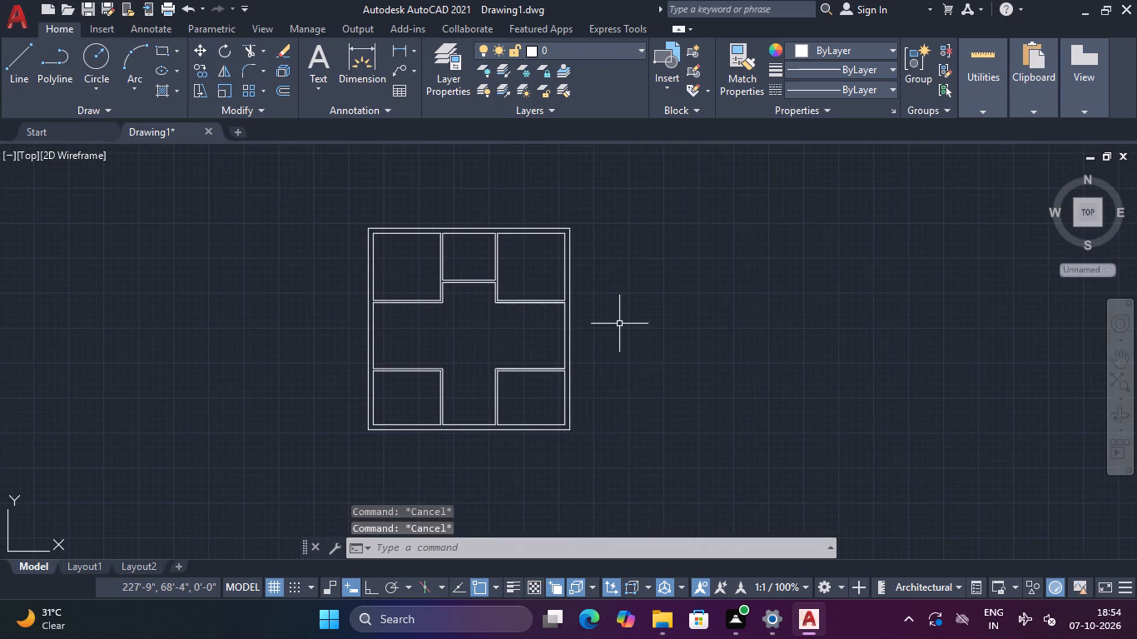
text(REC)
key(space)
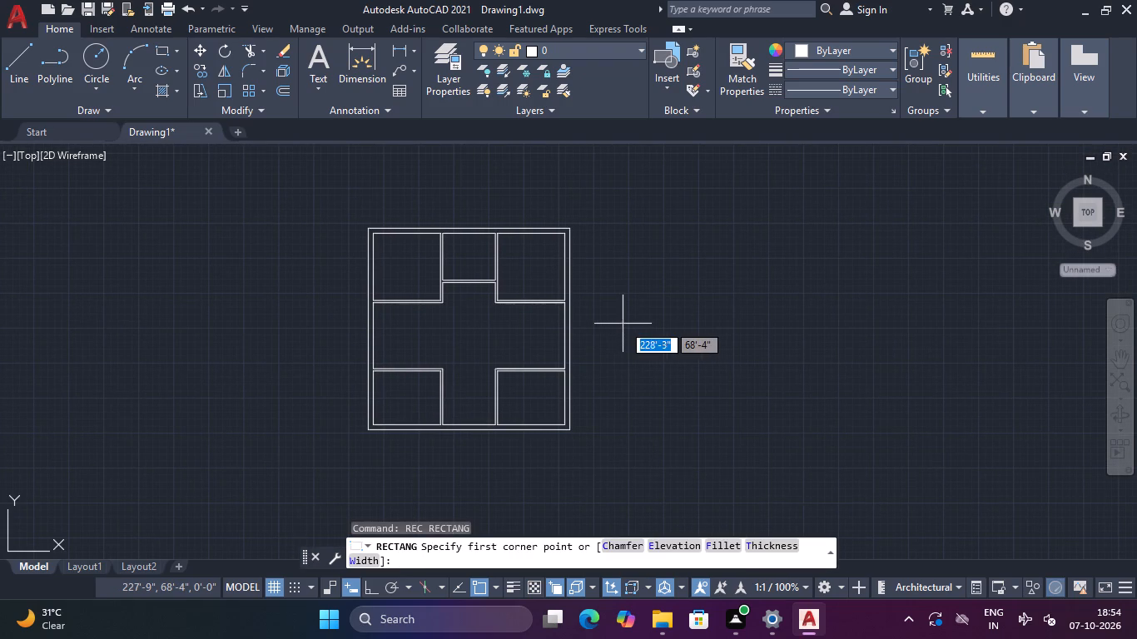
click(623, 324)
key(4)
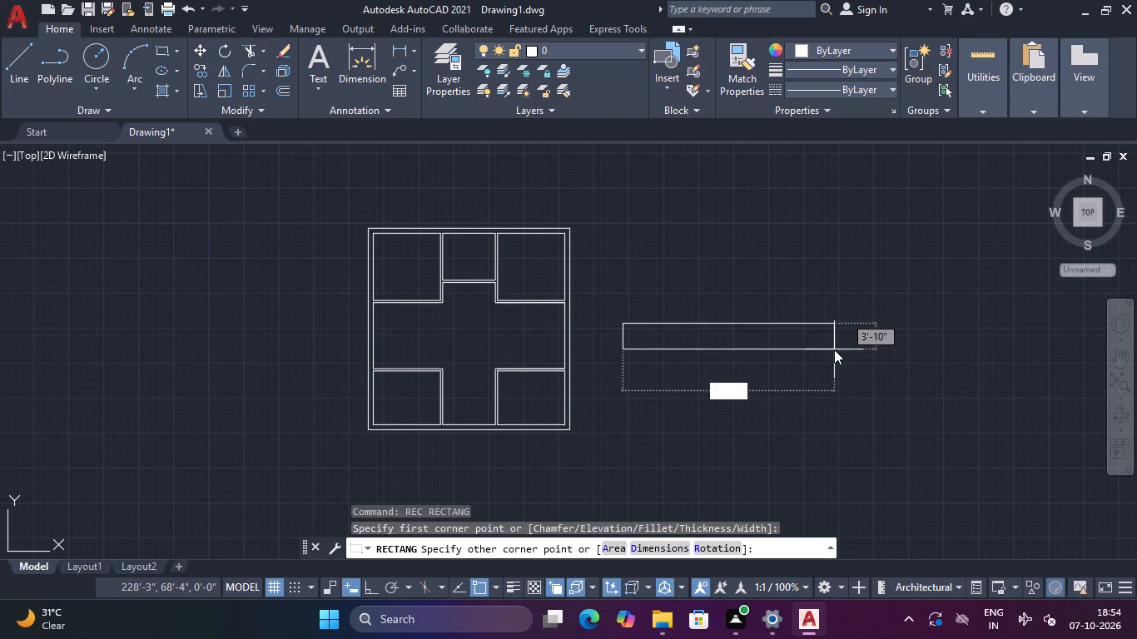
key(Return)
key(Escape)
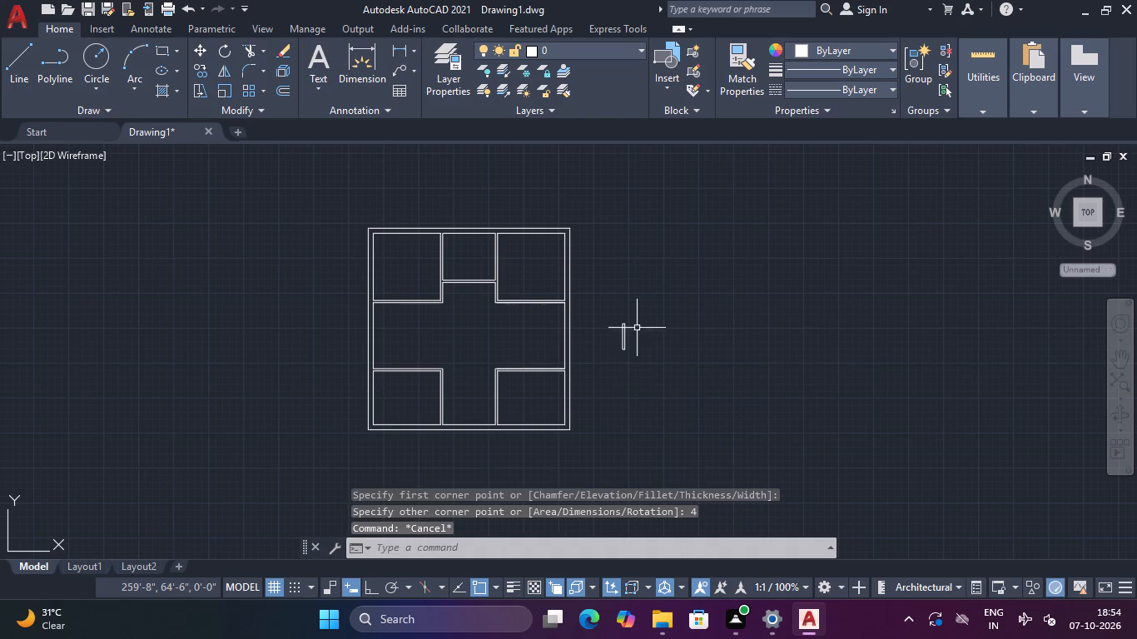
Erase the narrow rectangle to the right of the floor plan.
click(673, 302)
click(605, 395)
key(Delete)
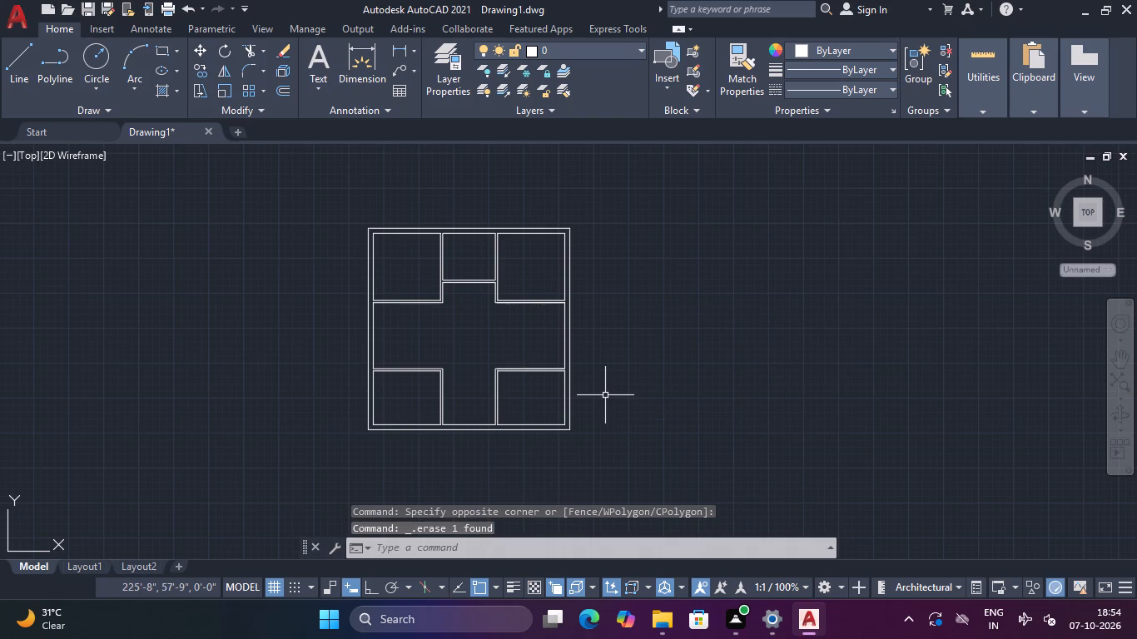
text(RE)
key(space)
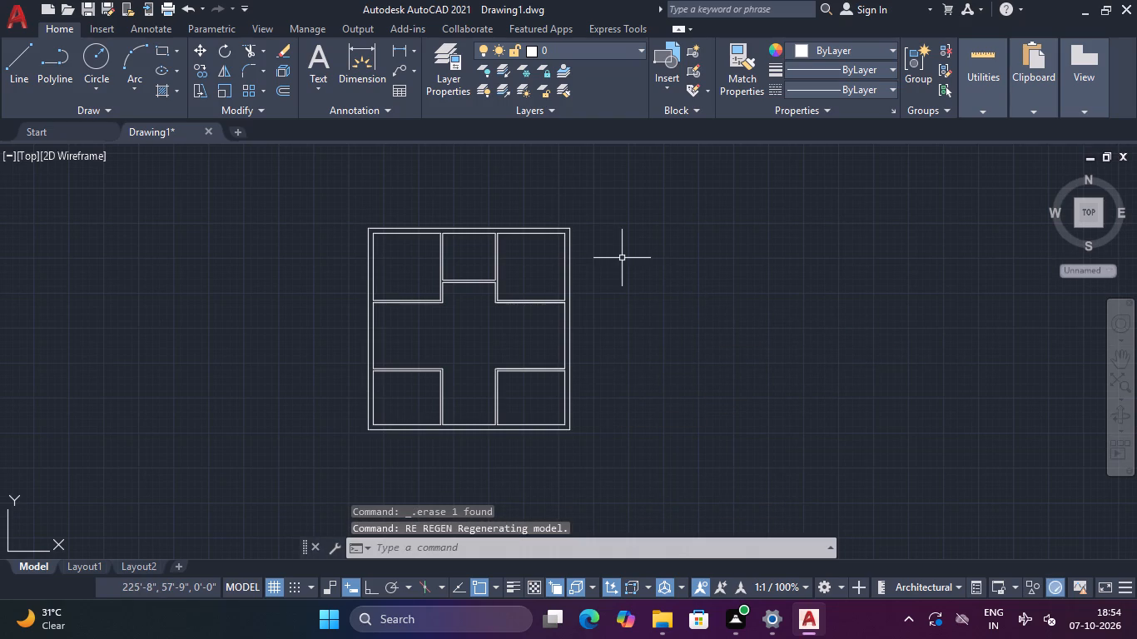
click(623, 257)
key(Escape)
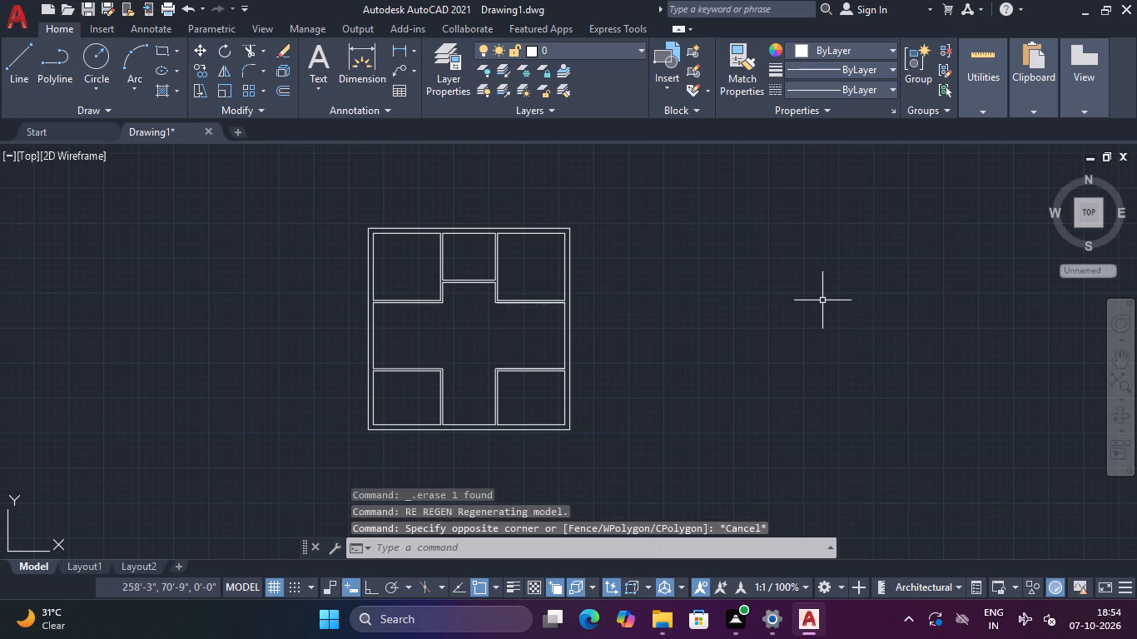
Draw a rectangle 9" wide and 4' high in the empty space to the right of the floor plan.
text(REC)
key(space)
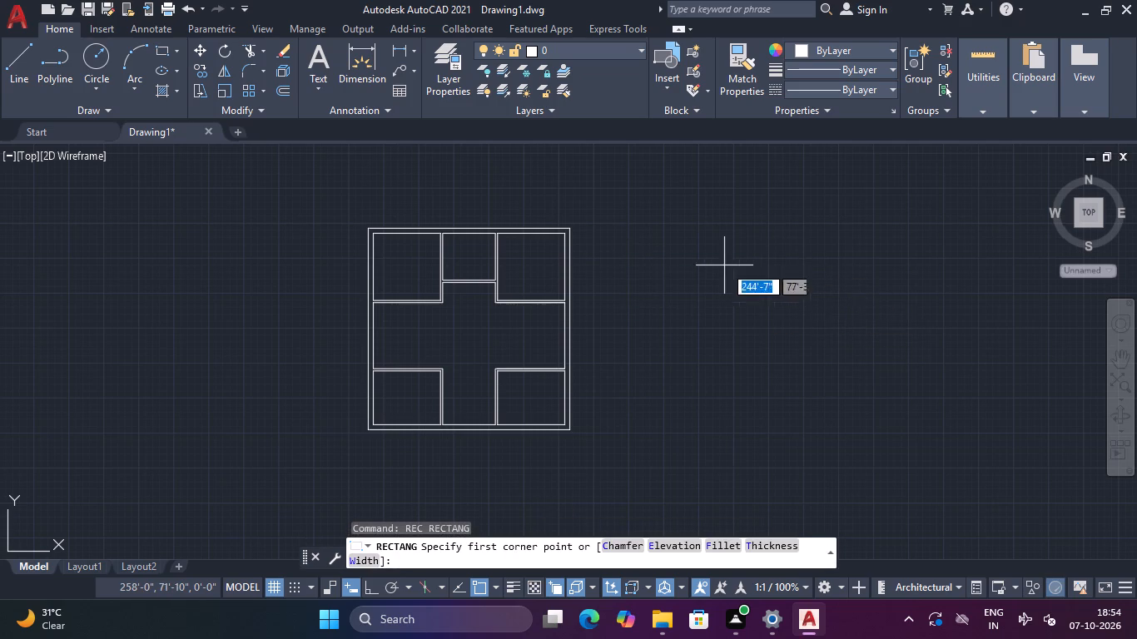
click(649, 306)
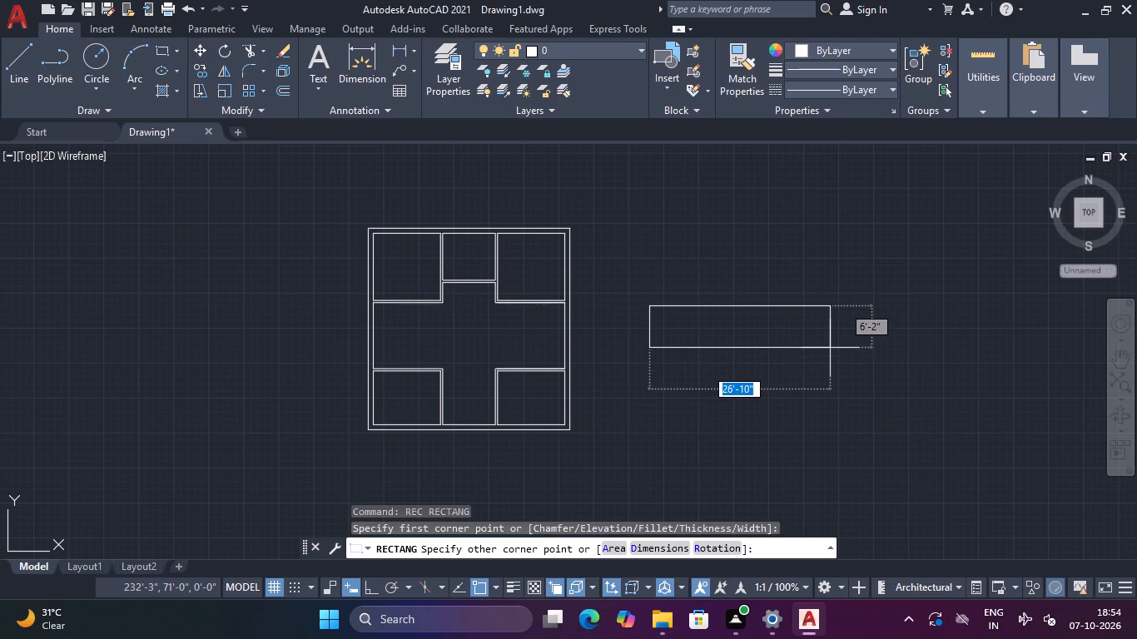
text(4')
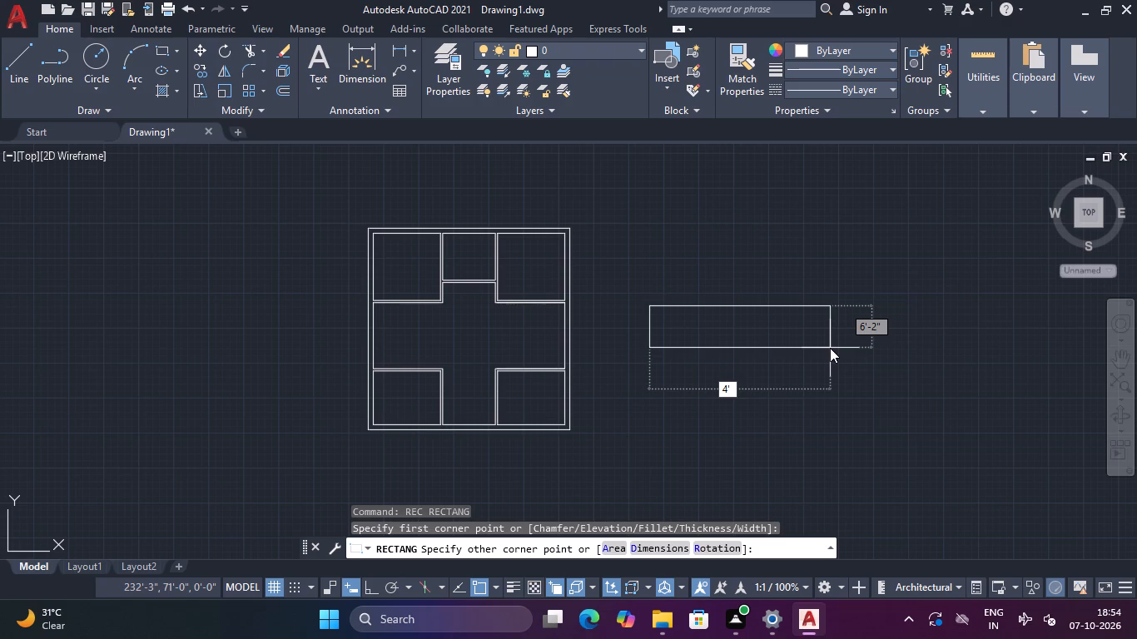
key(Tab)
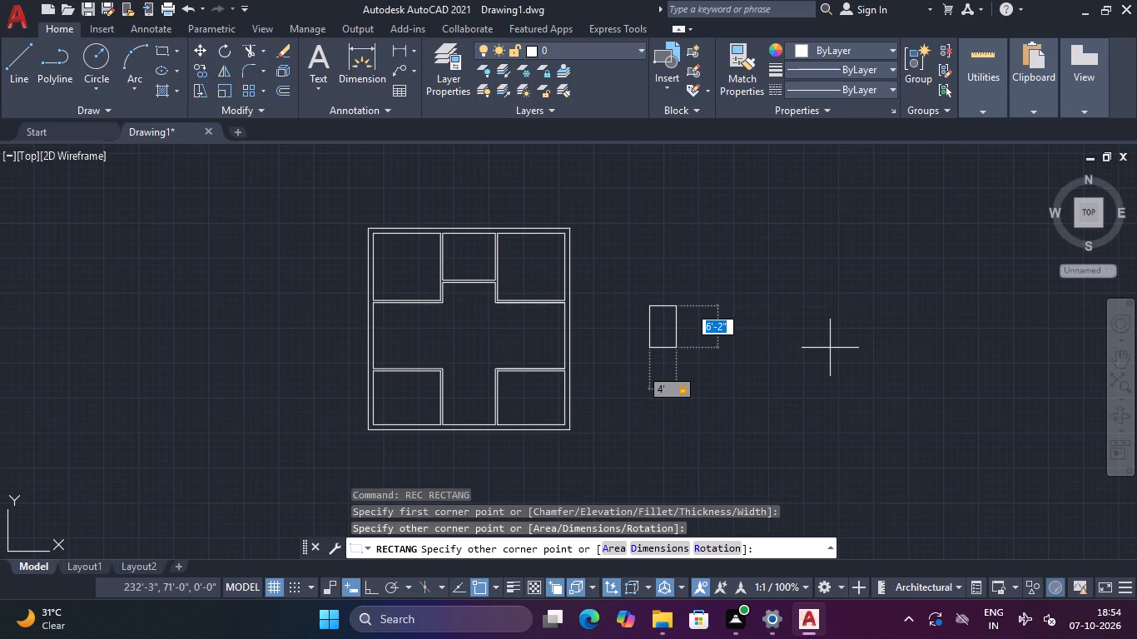
key(Tab)
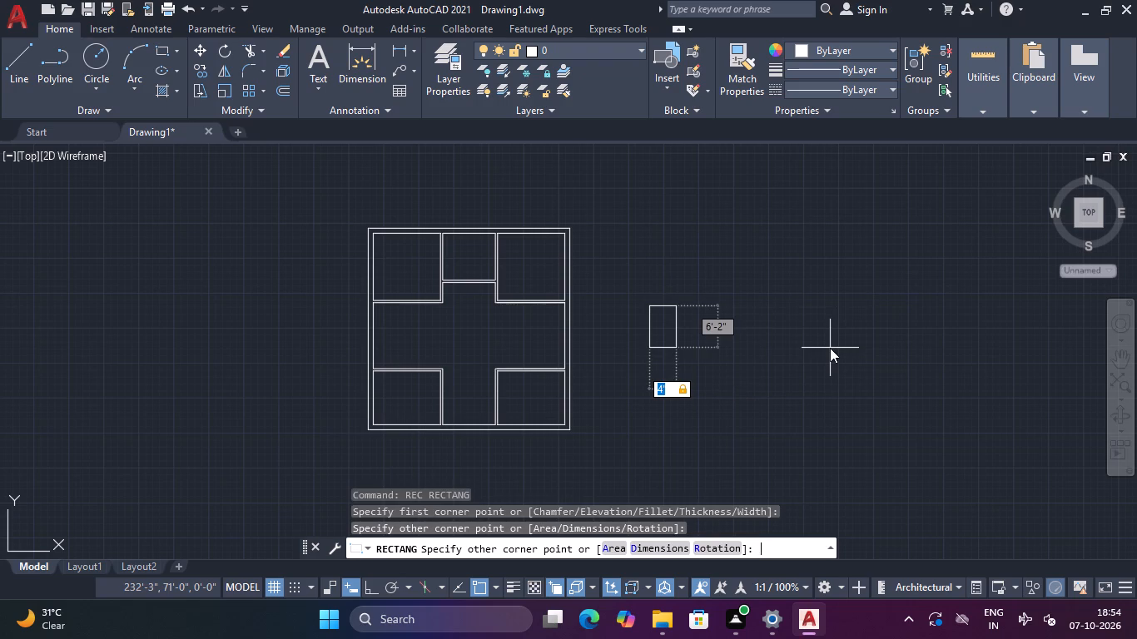
key(9)
key(shift+quotedbl)
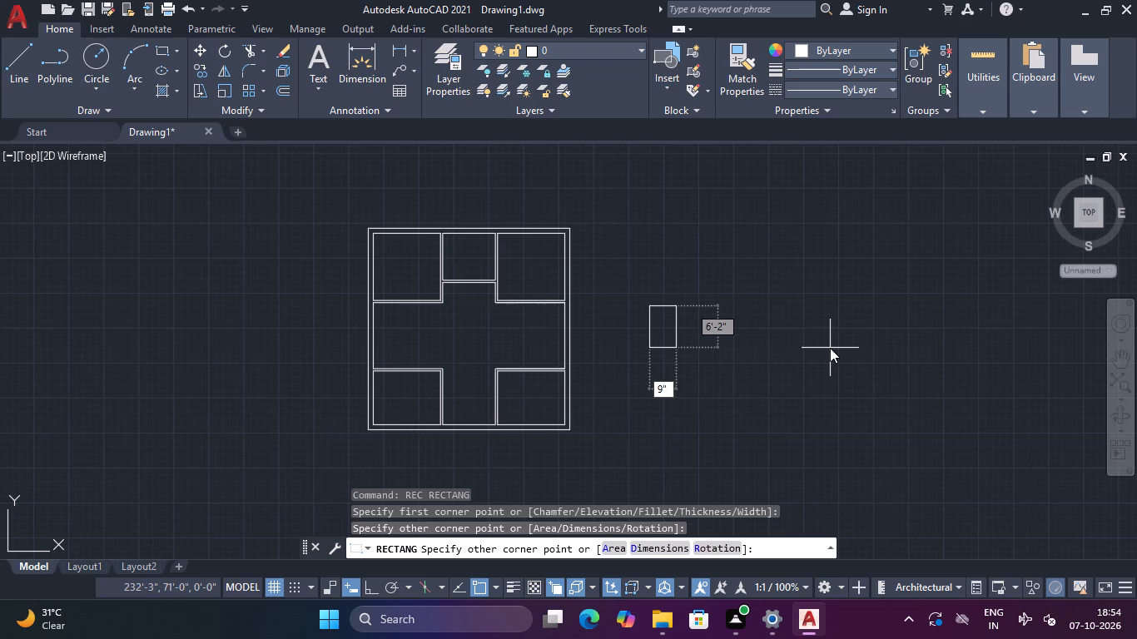
key(Tab)
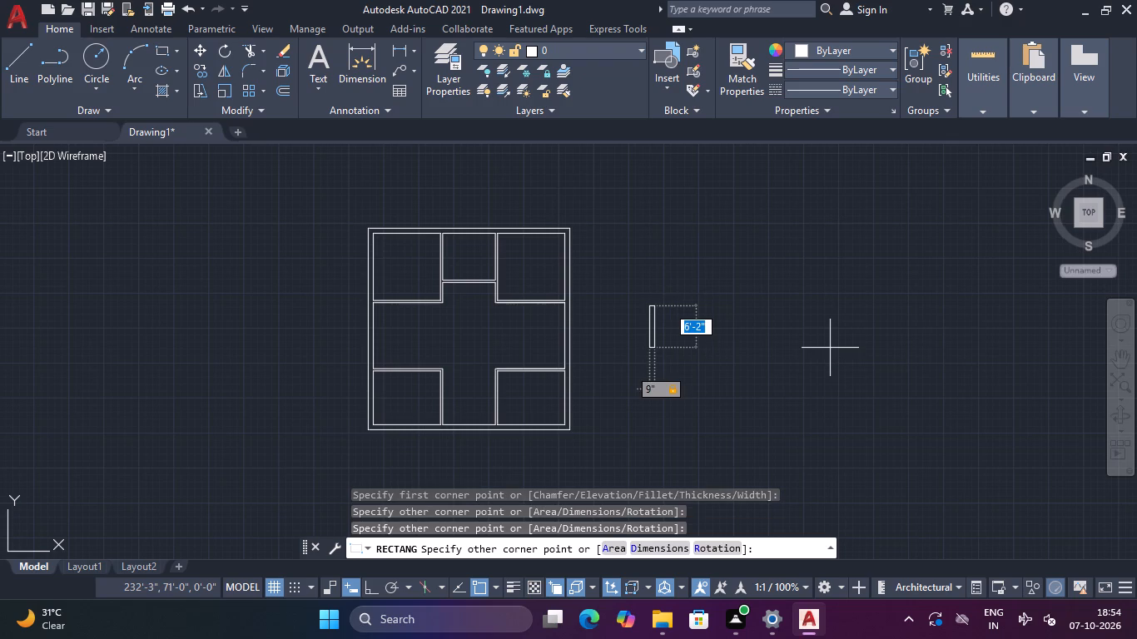
key(4)
key(apostrophe)
key(Return)
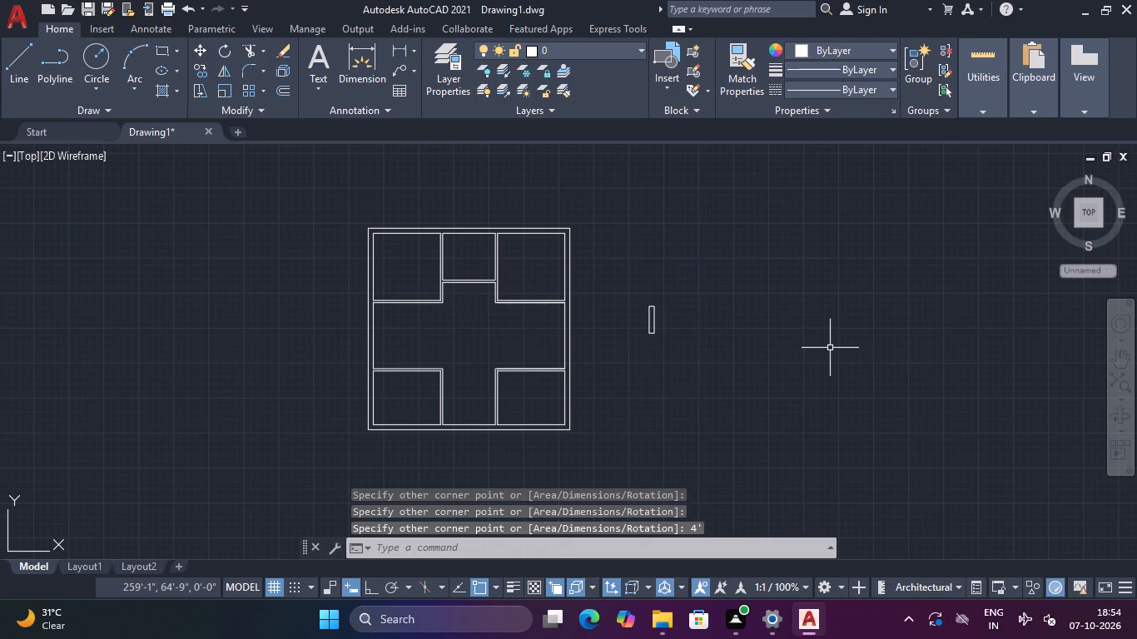
Explode the 9" by 4' rectangle into separate lines.
scroll(603, 276, up, 2)
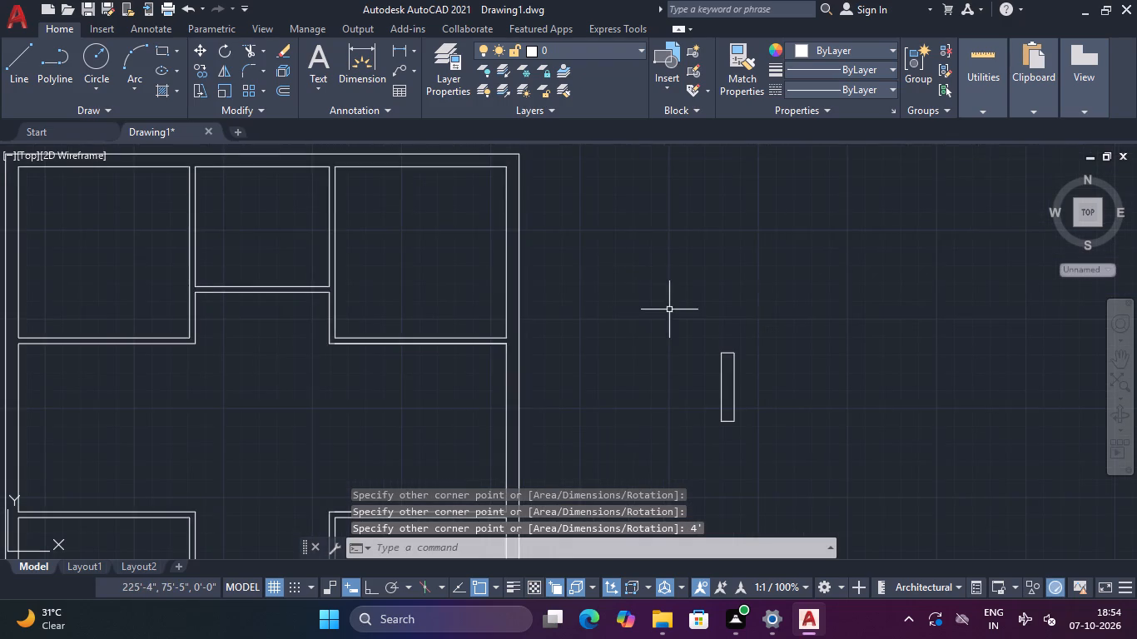
middle_drag(670, 311, 712, 198)
scroll(764, 247, up, 1)
drag(851, 255, 829, 261)
click(760, 297)
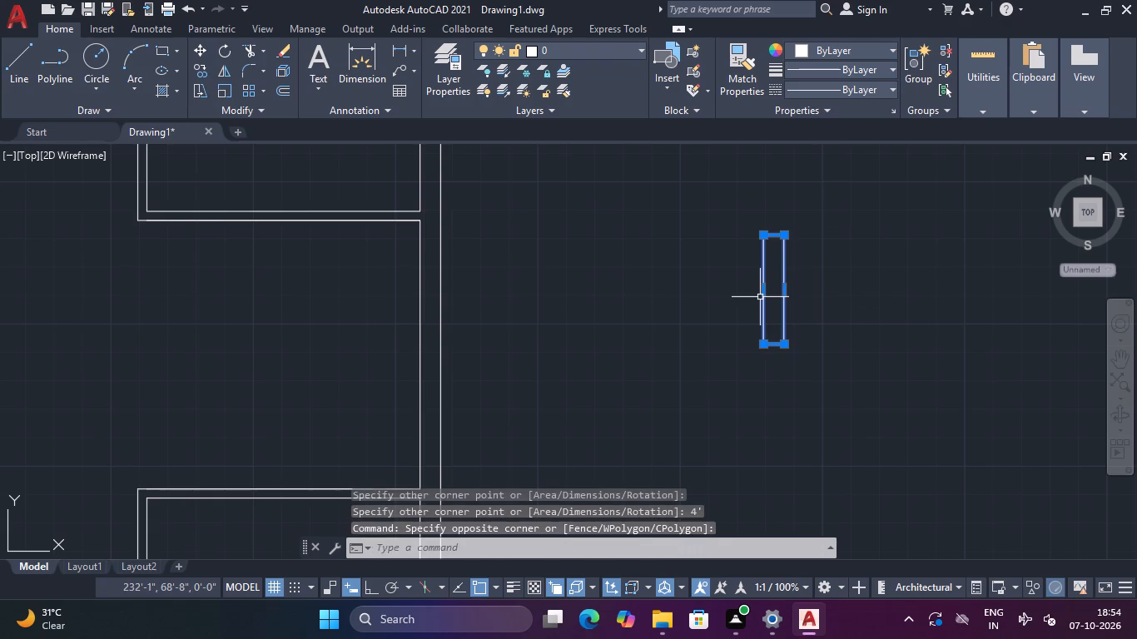
text(EXP)
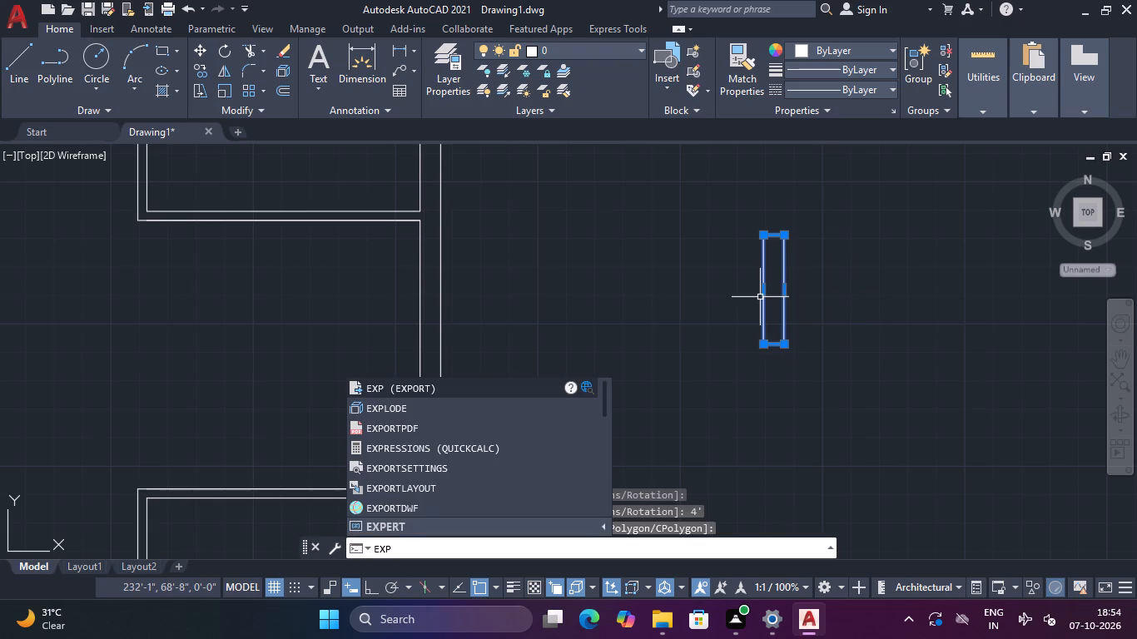
key(Down)
key(Return)
key(Escape)
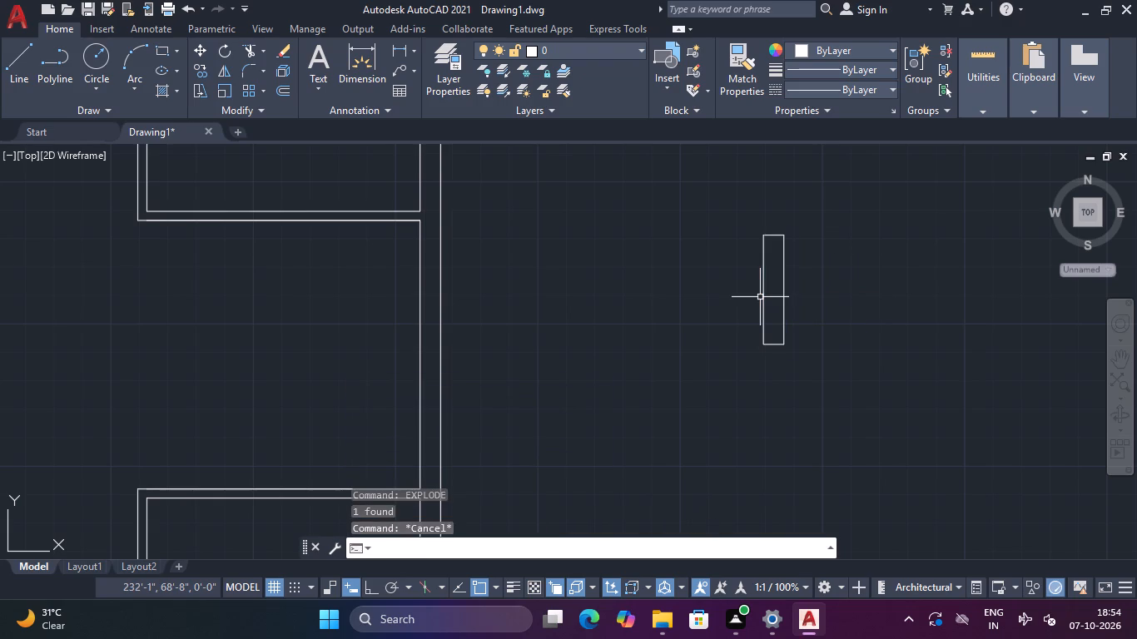
Offset the right edge of the 9" by 4' rectangle 1" inward.
scroll(759, 297, up, 1)
text(O)
key(space)
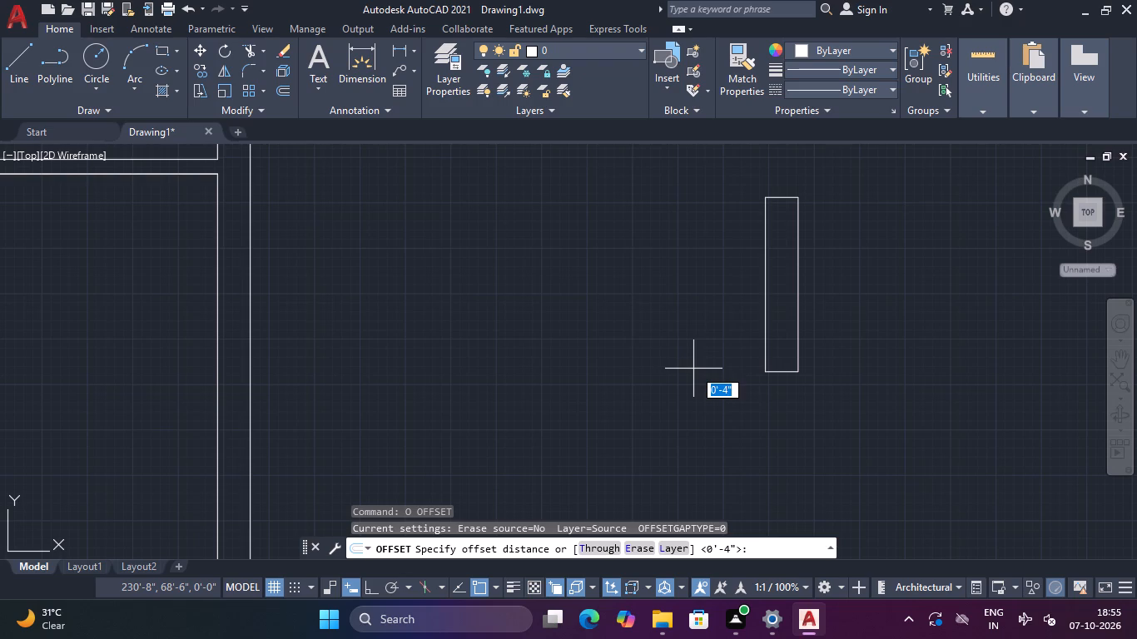
text(1")
key(Return)
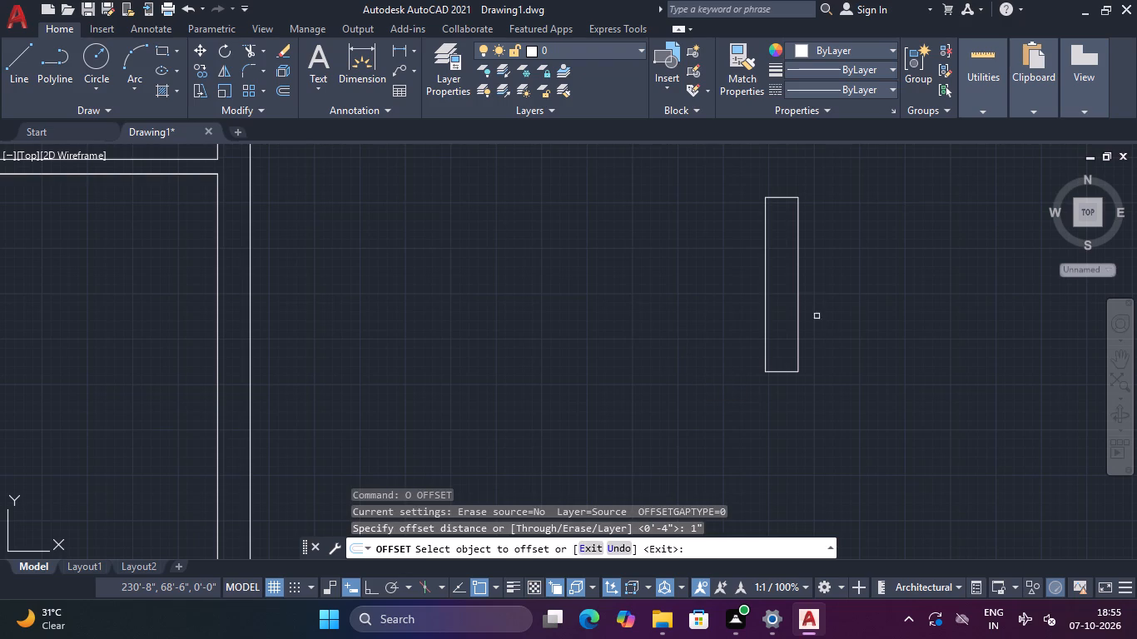
click(796, 273)
click(797, 278)
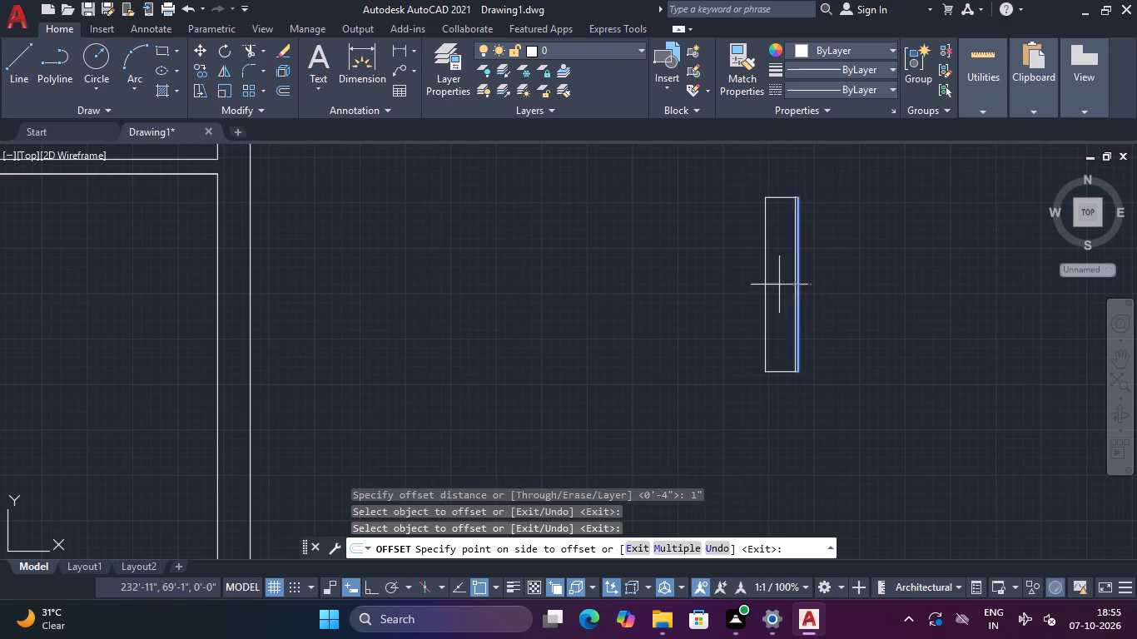
click(779, 285)
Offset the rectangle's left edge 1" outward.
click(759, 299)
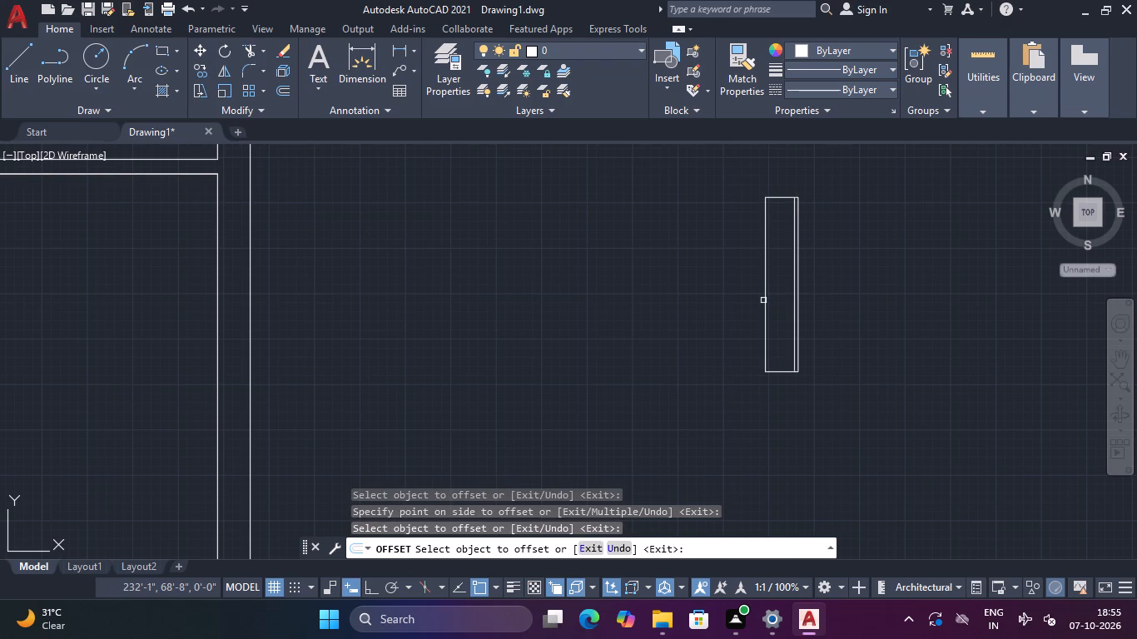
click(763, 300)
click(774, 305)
Offset the rectangle's original left edge inward repeatedly to make six parallel lines at 1" spacing.
scroll(772, 308, up, 3)
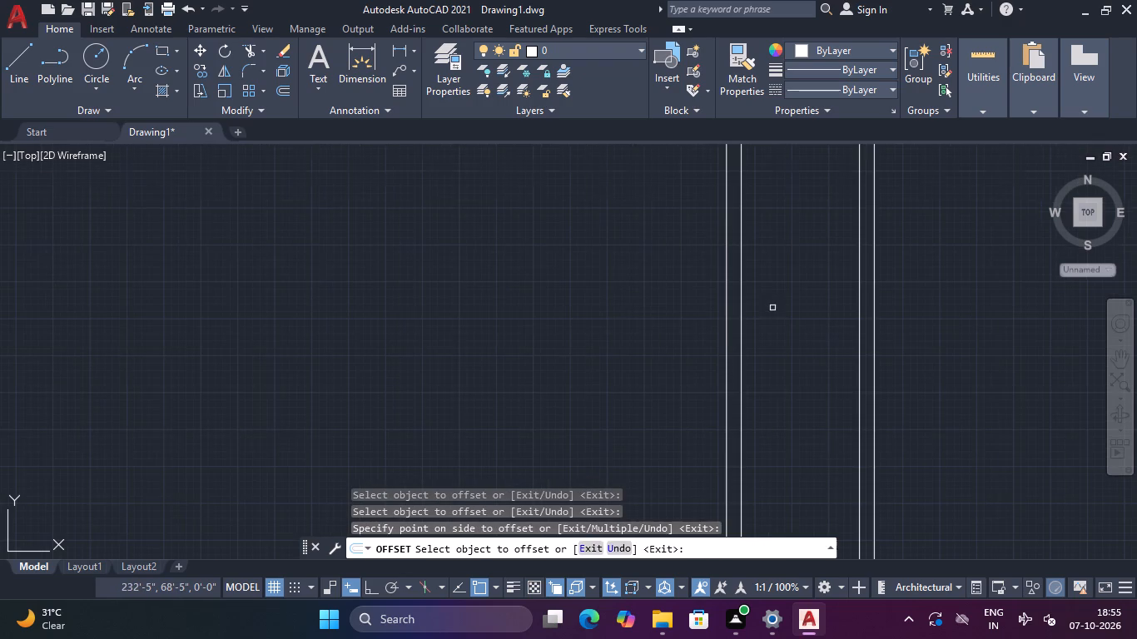
click(742, 311)
text(M)
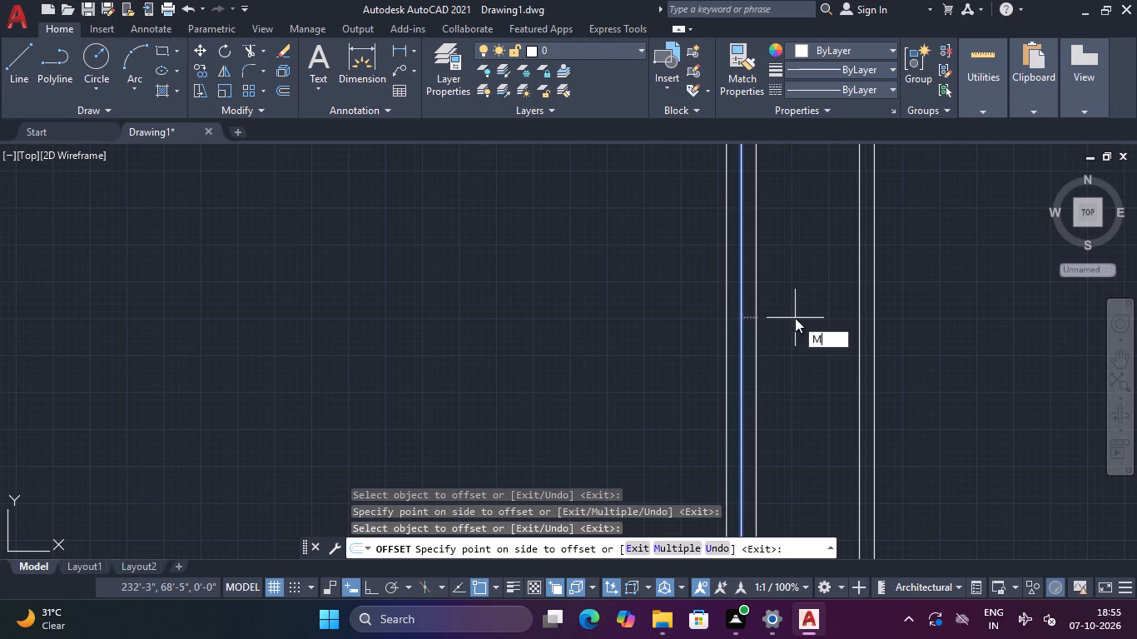
key(space)
click(946, 308)
double_click(958, 308)
double_click(966, 310)
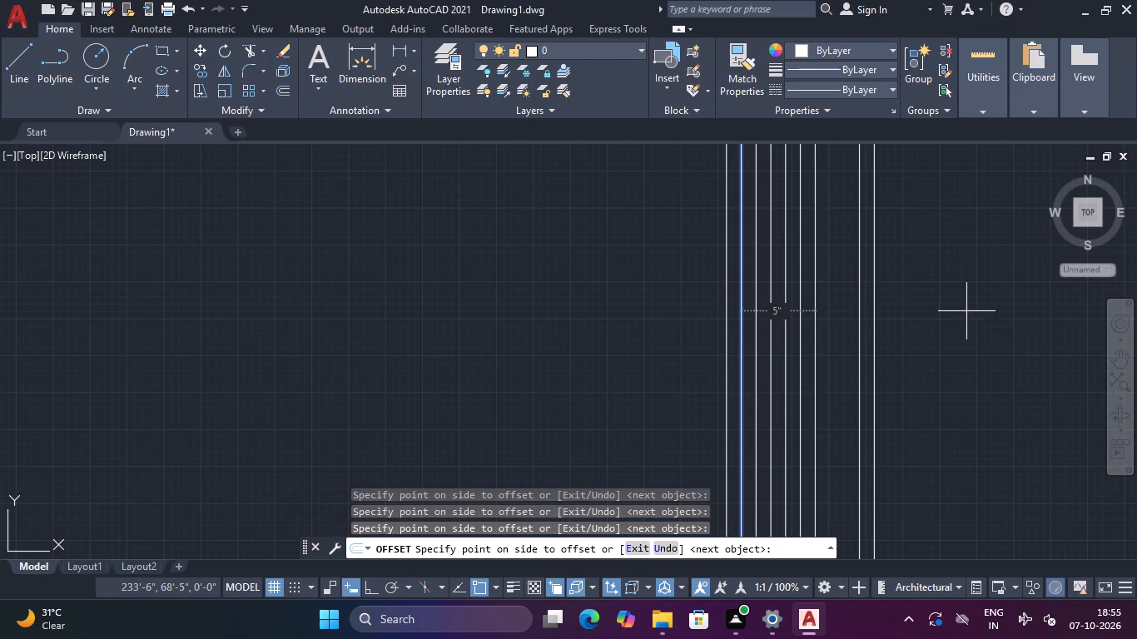
click(968, 314)
scroll(977, 315, down, 2)
middle_drag(977, 315, 896, 354)
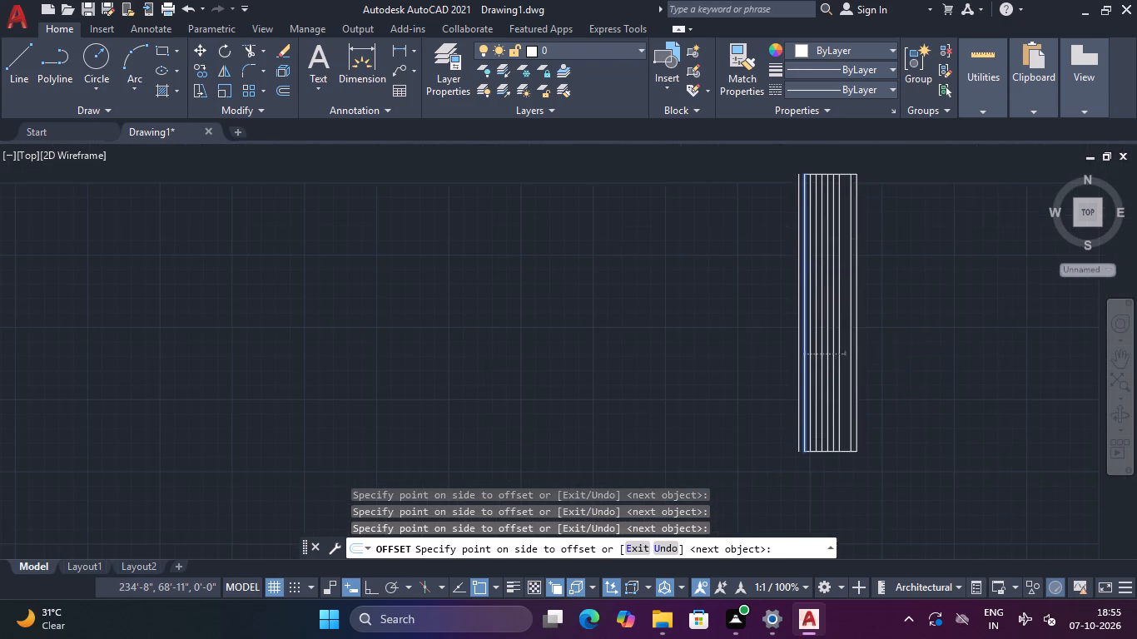
key(Escape)
Offset the innermost of the six new lines another 1" towards the right edge to fill the remaining gap.
scroll(847, 328, up, 2)
key(space)
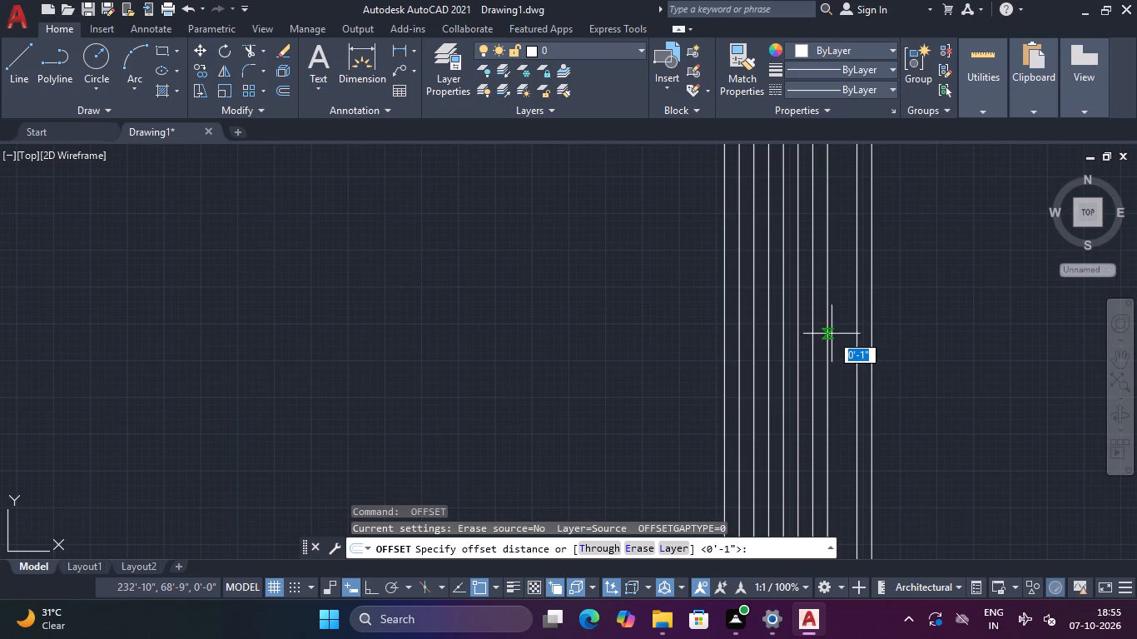
key(space)
click(825, 340)
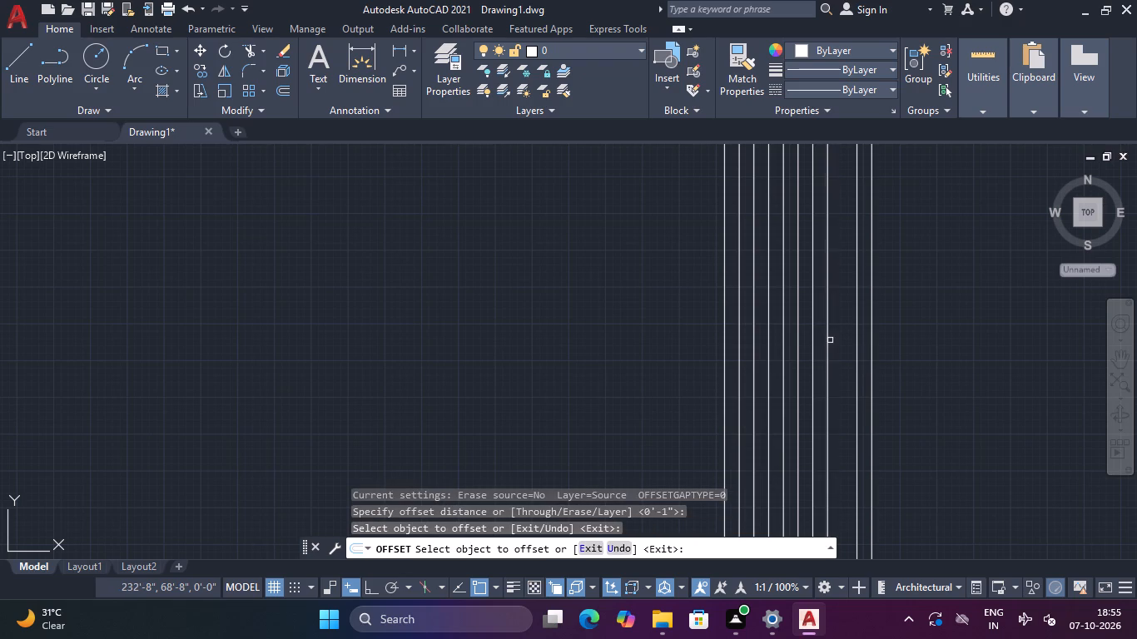
click(827, 342)
click(939, 329)
key(Escape)
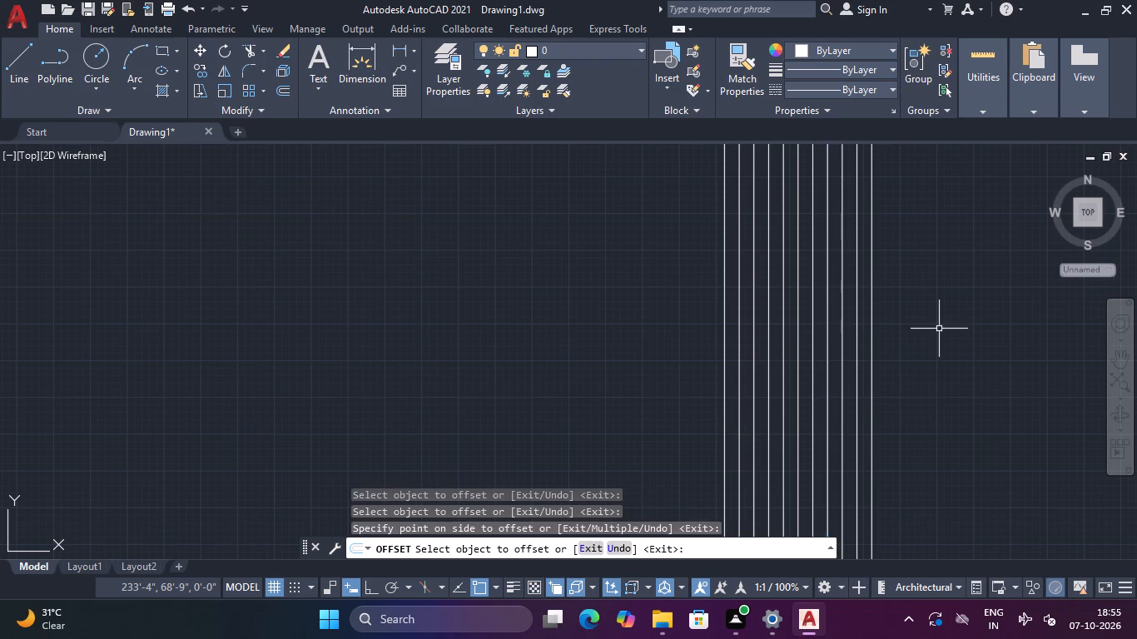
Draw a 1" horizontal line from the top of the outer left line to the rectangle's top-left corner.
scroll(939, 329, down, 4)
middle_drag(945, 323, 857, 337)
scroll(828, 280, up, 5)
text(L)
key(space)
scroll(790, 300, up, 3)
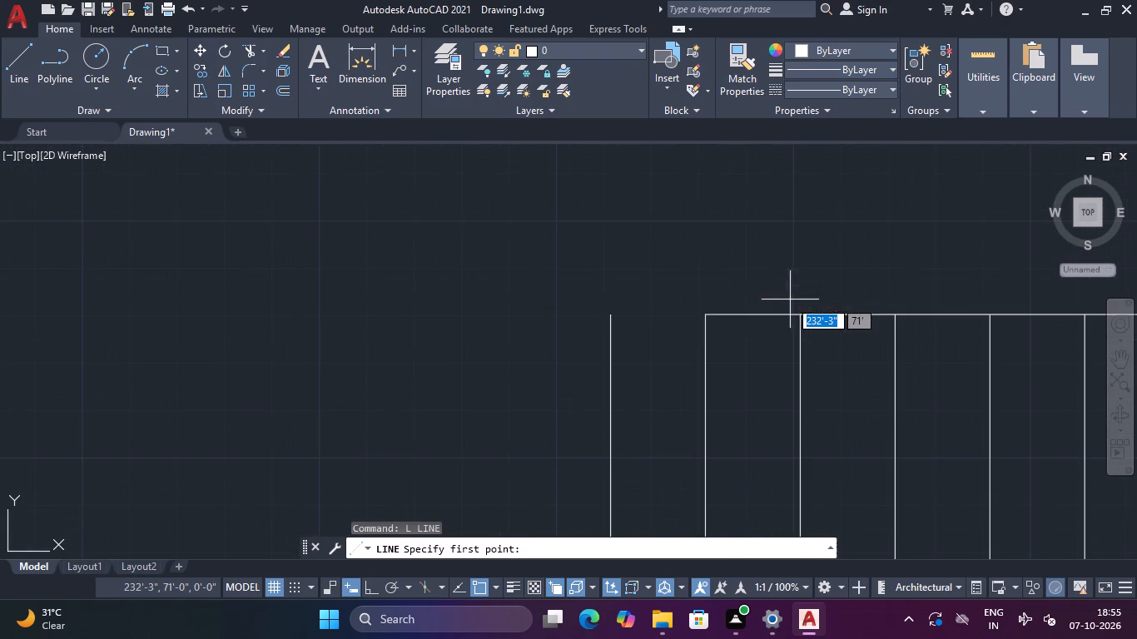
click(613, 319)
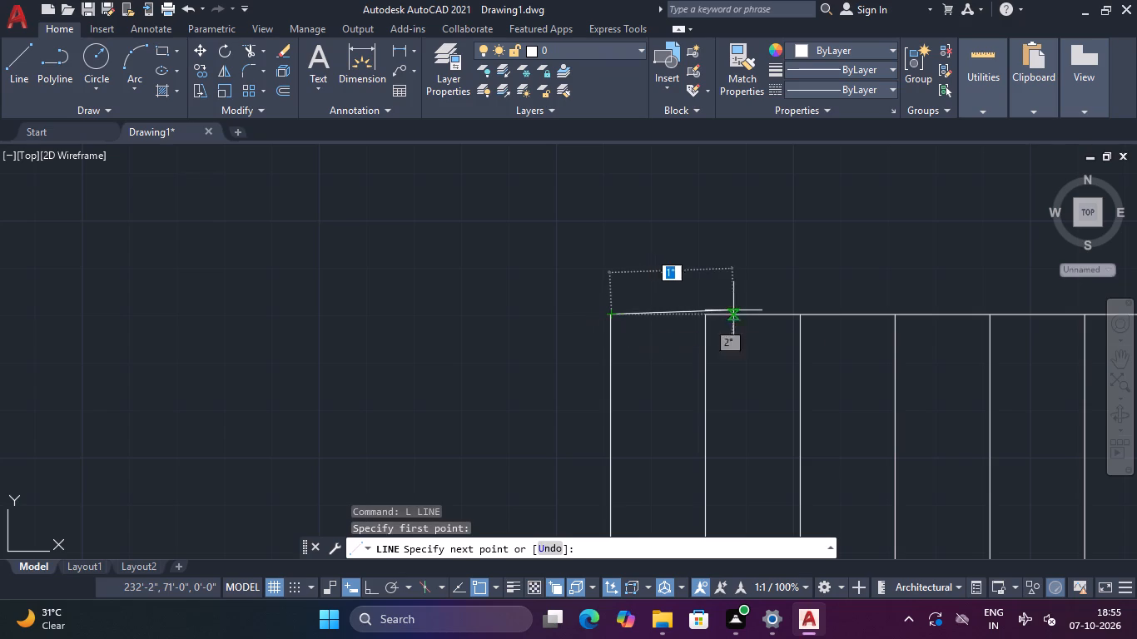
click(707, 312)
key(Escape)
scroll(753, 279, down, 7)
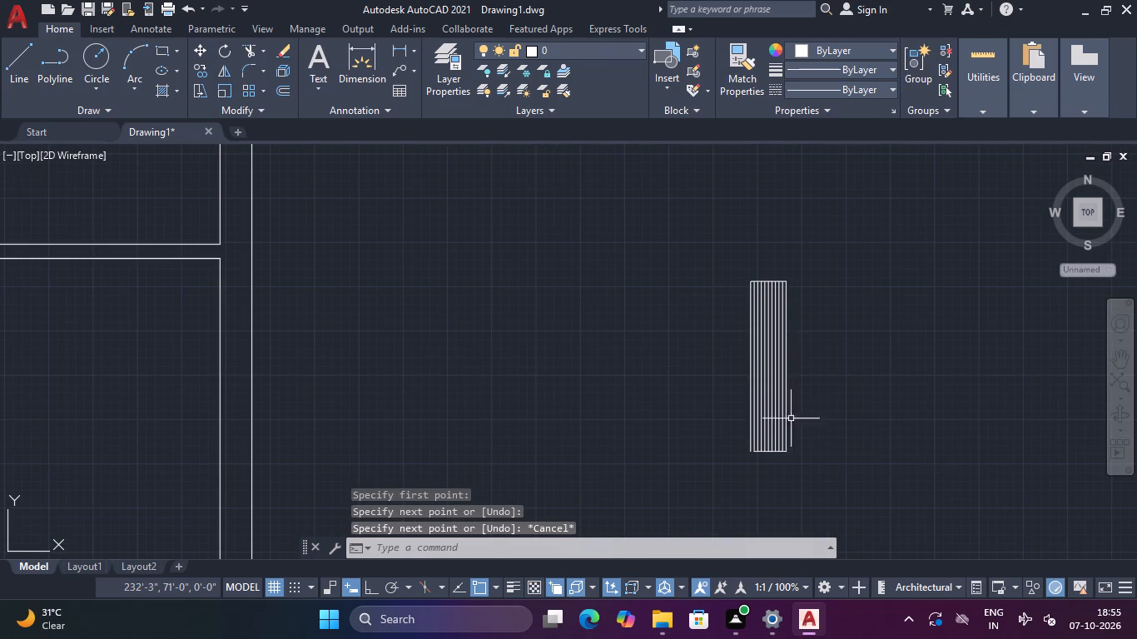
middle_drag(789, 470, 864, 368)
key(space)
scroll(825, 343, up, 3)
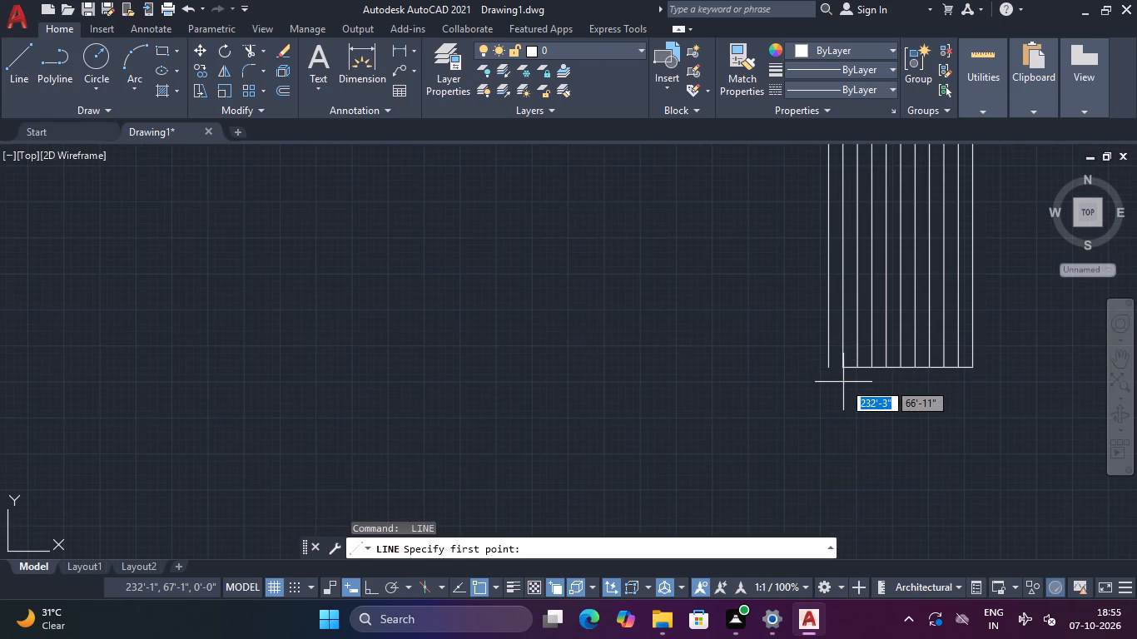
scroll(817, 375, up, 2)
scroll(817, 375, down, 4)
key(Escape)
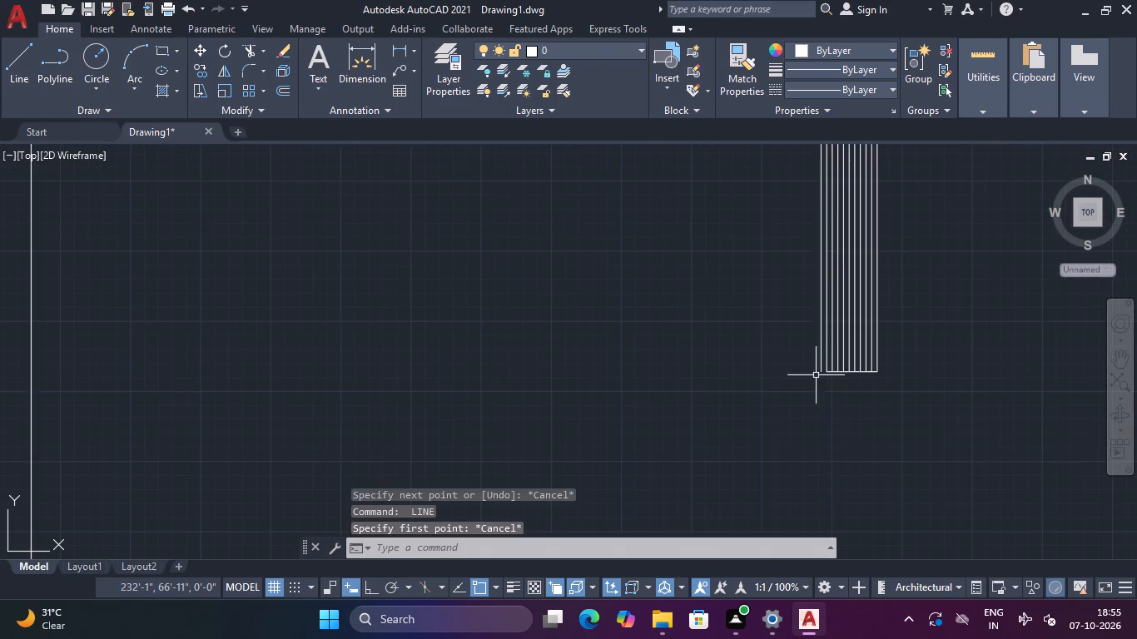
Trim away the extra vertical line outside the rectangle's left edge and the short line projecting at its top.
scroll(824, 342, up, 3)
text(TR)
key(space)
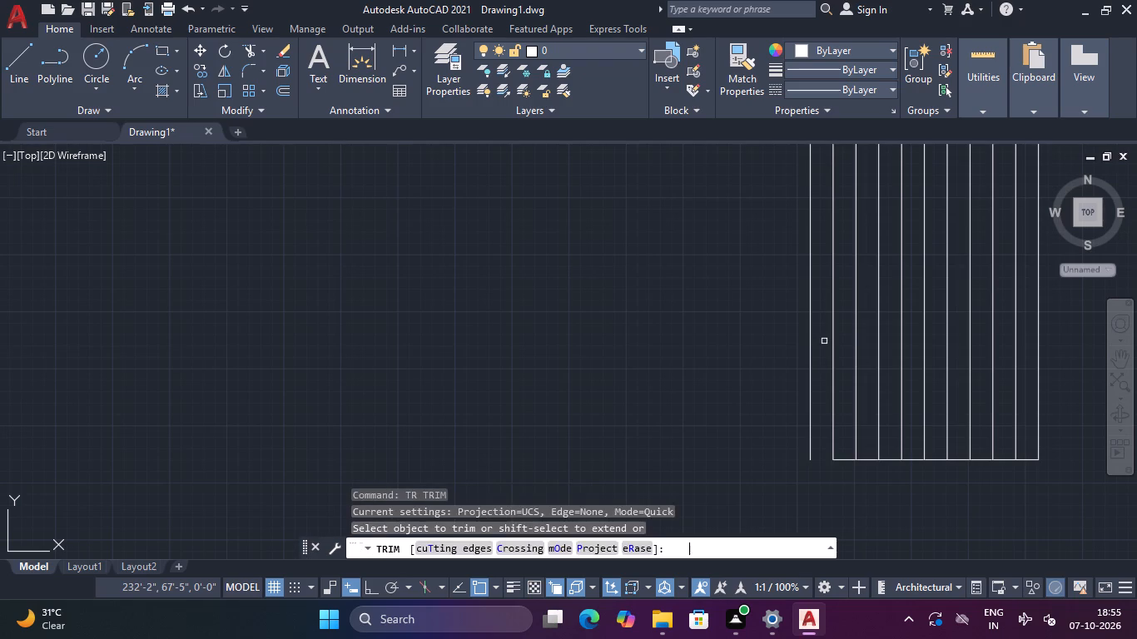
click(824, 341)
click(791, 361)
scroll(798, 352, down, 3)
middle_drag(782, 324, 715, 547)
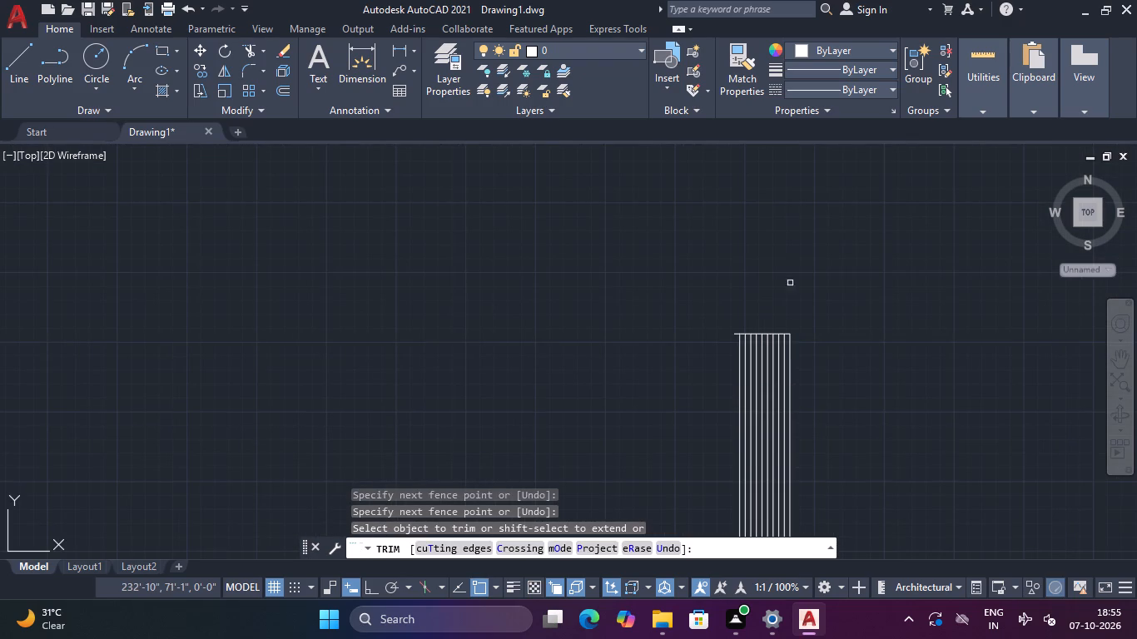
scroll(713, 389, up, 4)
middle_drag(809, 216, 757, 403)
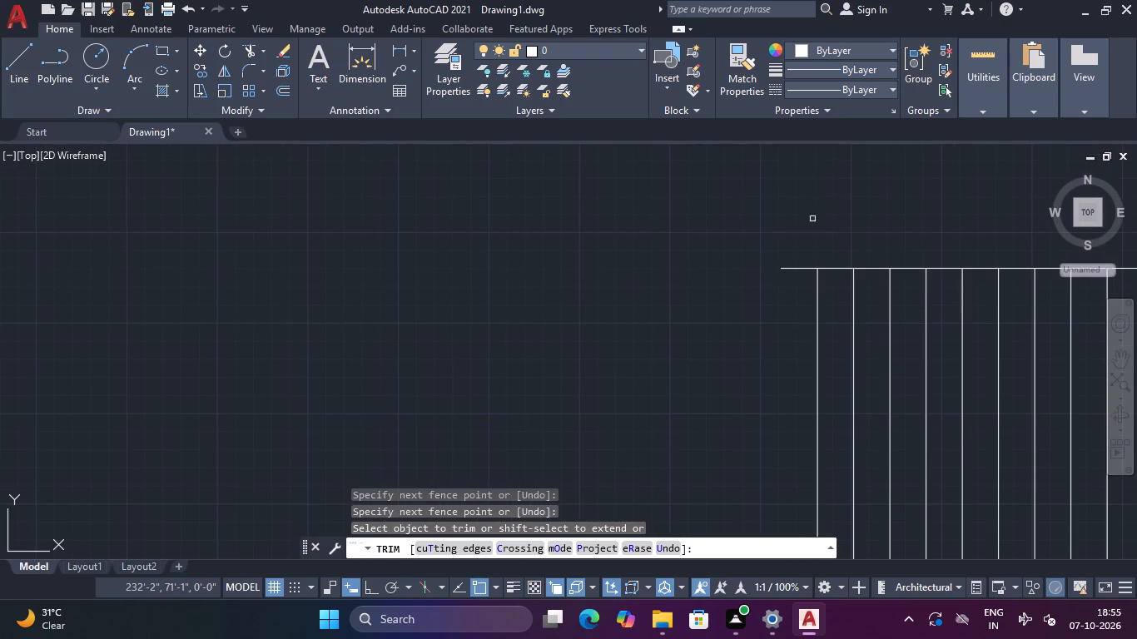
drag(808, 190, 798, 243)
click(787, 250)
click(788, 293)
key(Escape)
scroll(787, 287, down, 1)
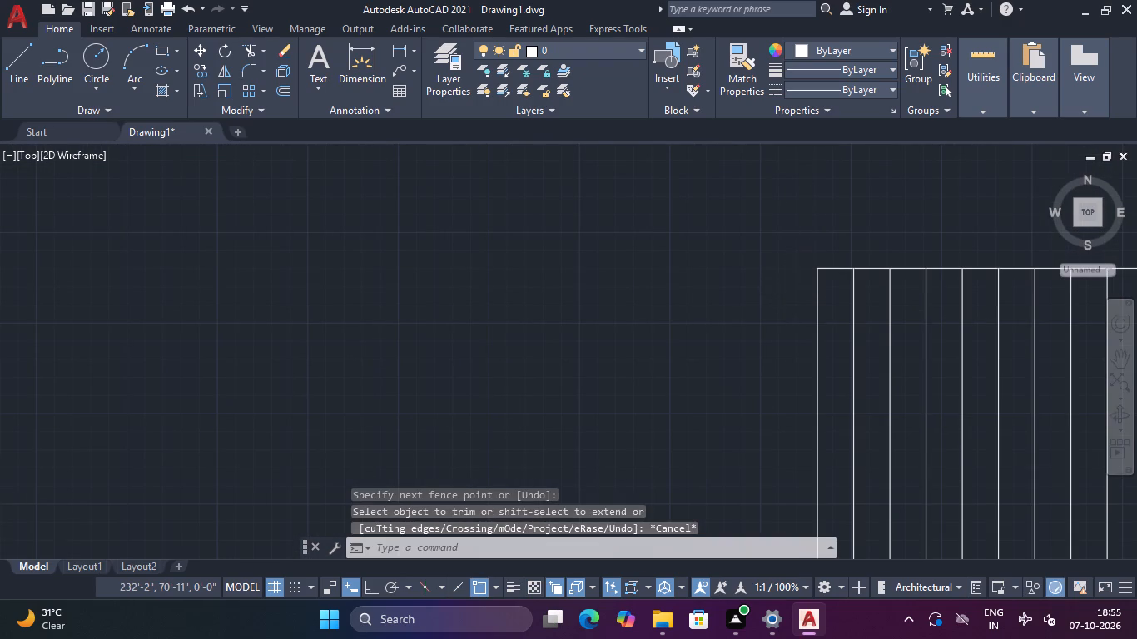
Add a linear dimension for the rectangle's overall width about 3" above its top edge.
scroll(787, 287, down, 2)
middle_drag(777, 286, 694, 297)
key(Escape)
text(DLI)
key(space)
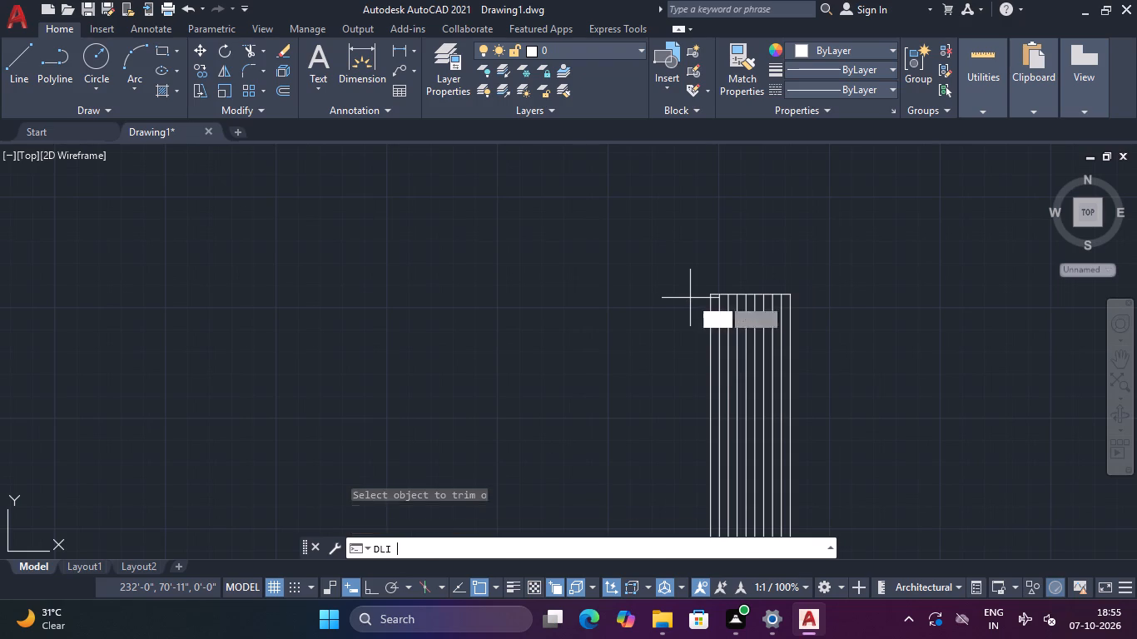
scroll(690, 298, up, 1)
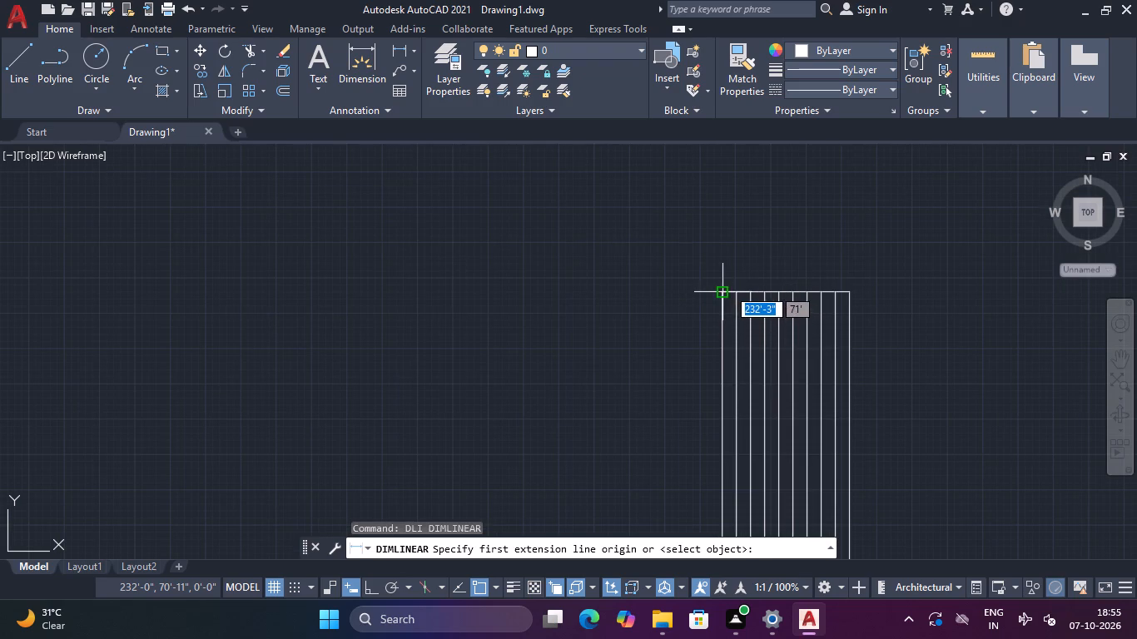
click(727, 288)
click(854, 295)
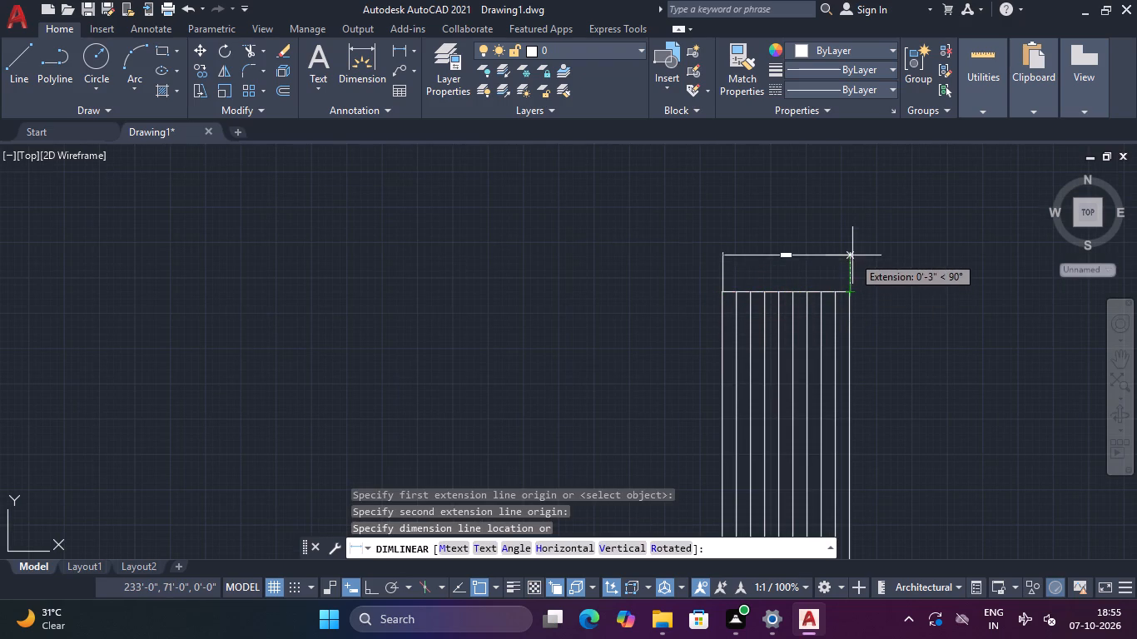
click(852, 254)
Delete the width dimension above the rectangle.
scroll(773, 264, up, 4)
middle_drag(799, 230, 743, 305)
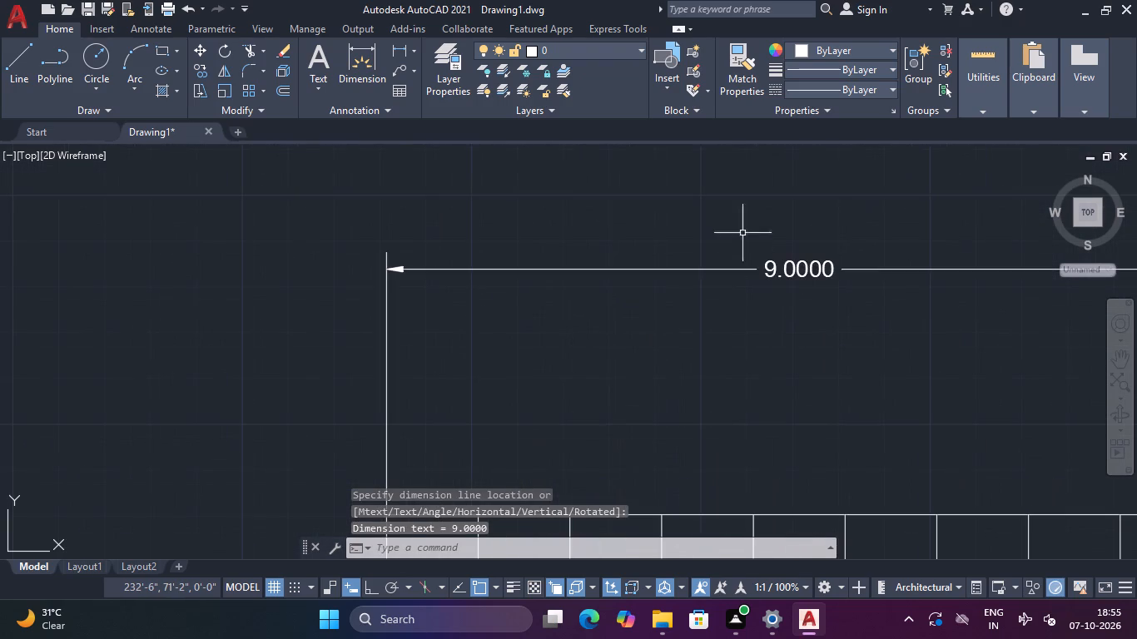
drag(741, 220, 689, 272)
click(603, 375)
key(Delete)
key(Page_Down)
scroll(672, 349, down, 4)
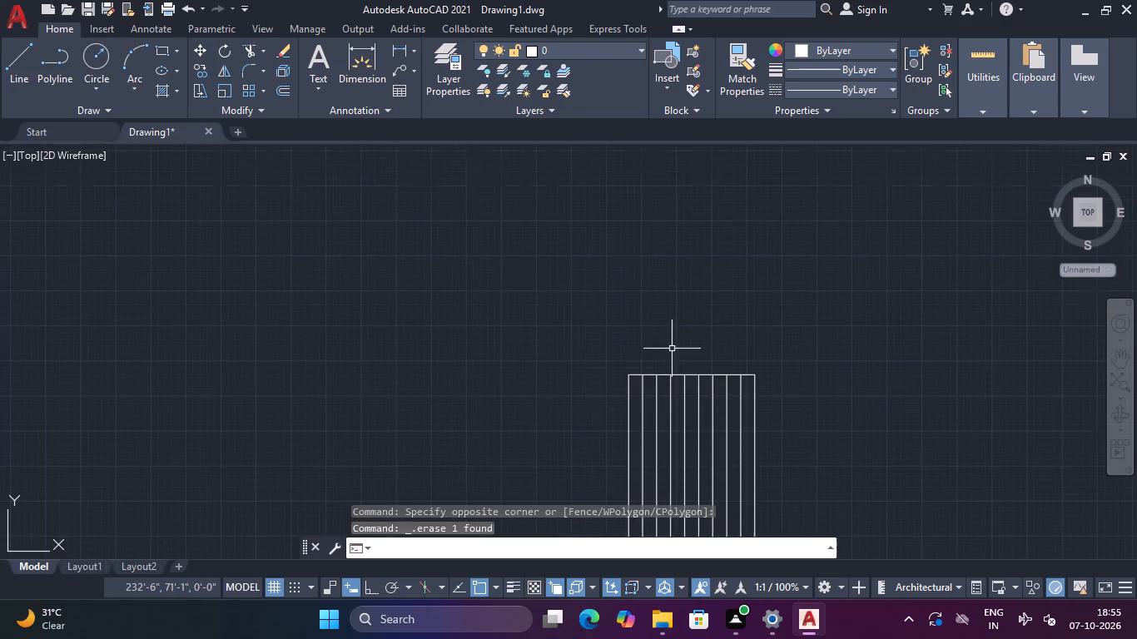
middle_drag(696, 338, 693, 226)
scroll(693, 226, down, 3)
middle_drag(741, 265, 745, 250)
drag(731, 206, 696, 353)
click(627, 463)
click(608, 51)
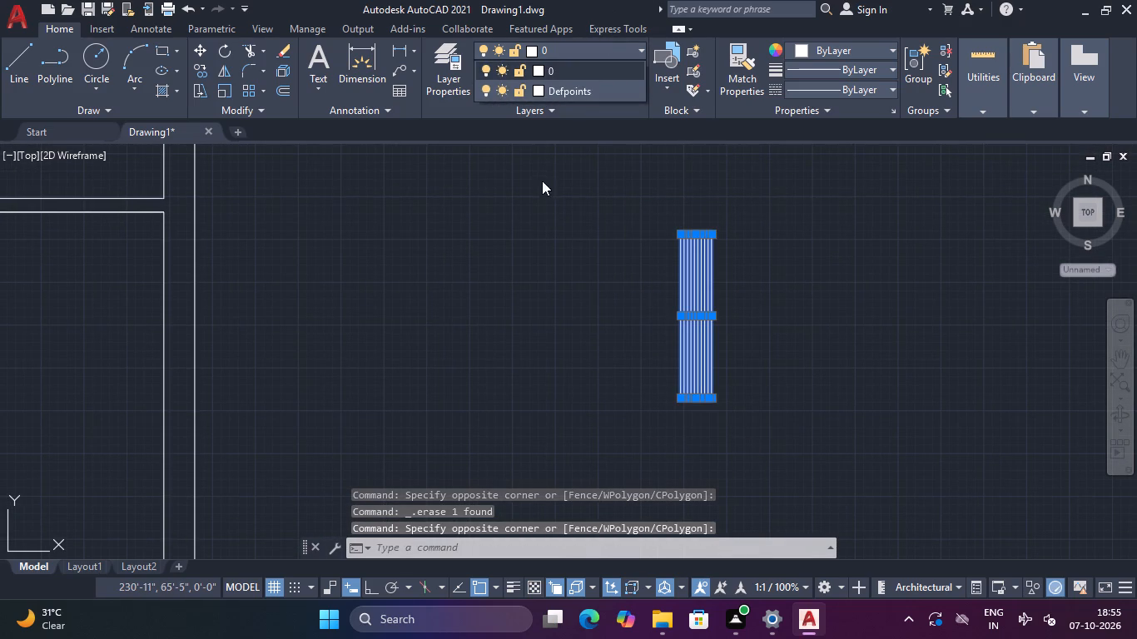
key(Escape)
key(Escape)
Create a new layer named WINDOWS.
click(442, 59)
key(Escape)
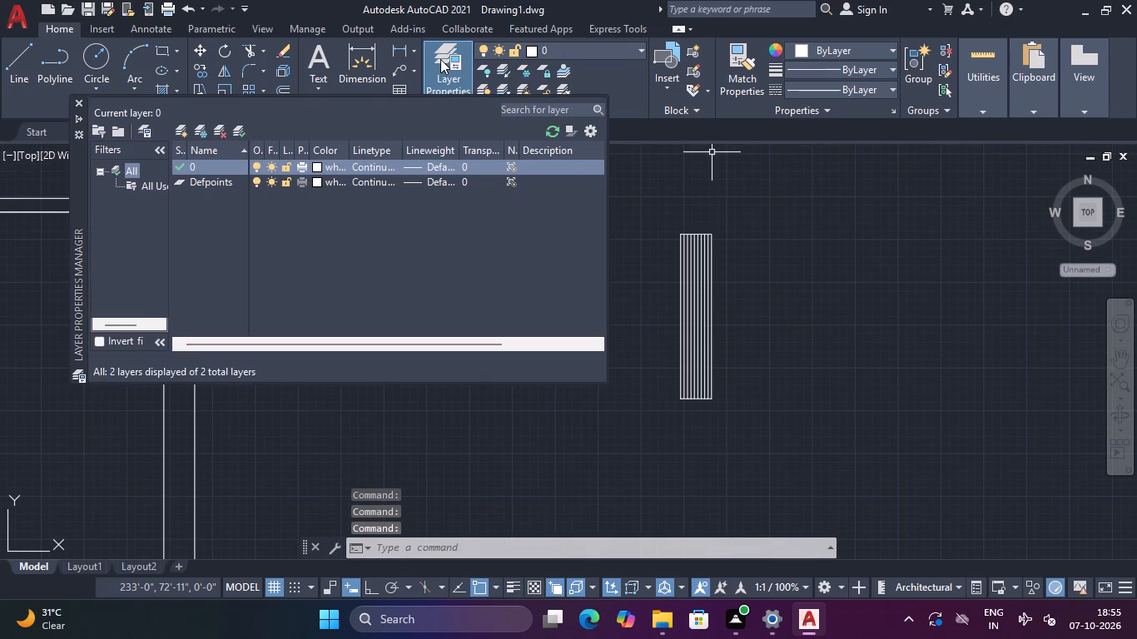
click(182, 125)
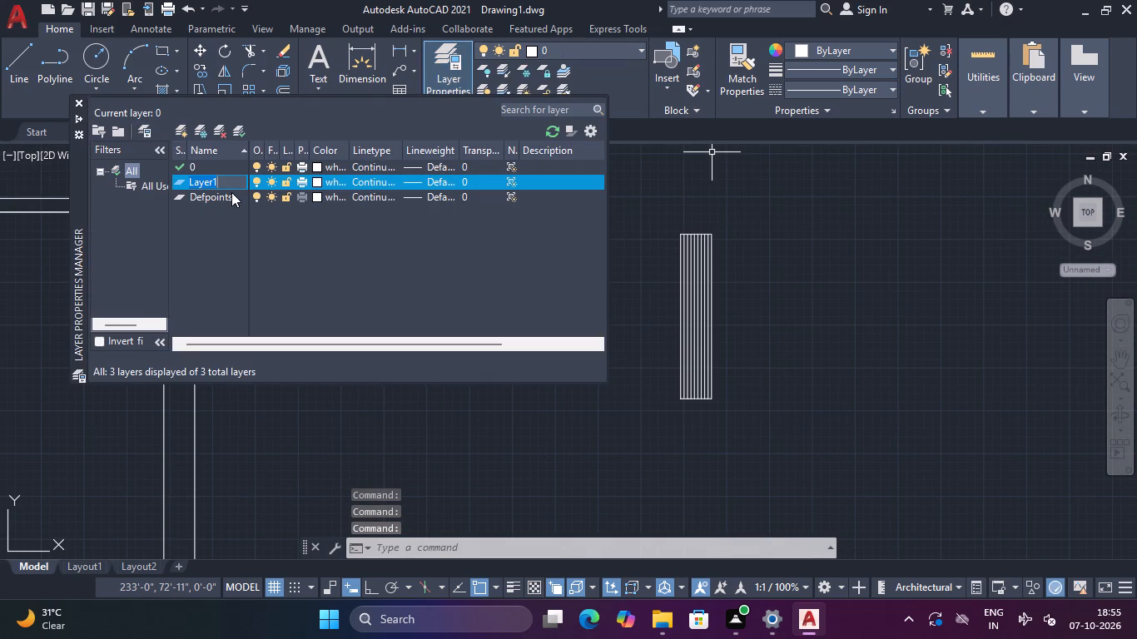
key(BackSpace)
key(w)
text(INDOWS)
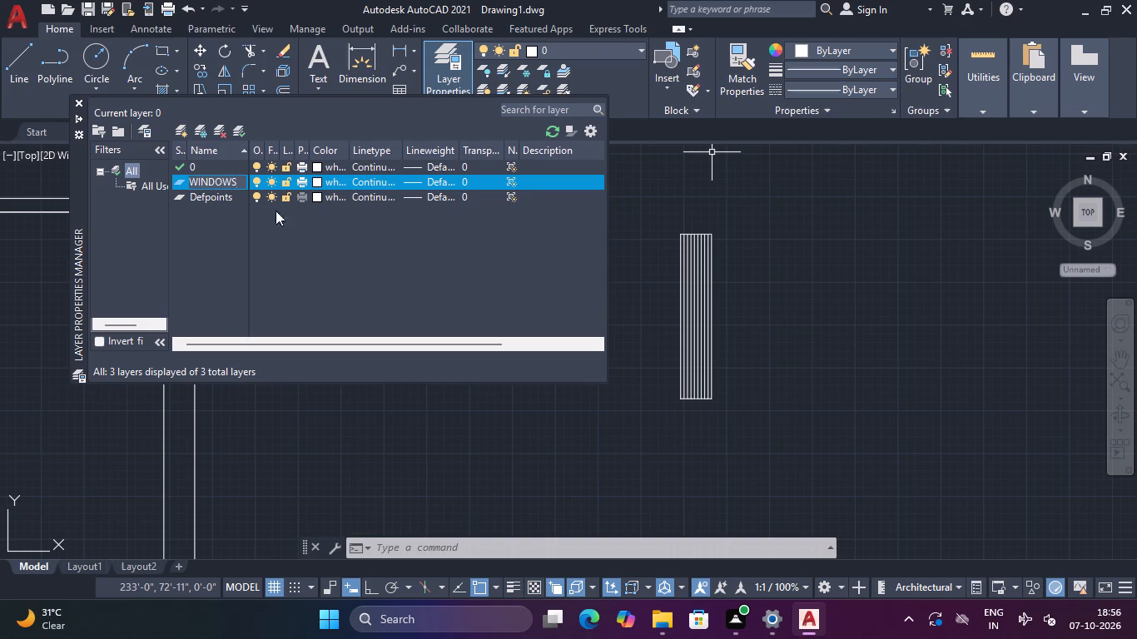
Set the WINDOWS layer's colour to index colour 140.
click(316, 183)
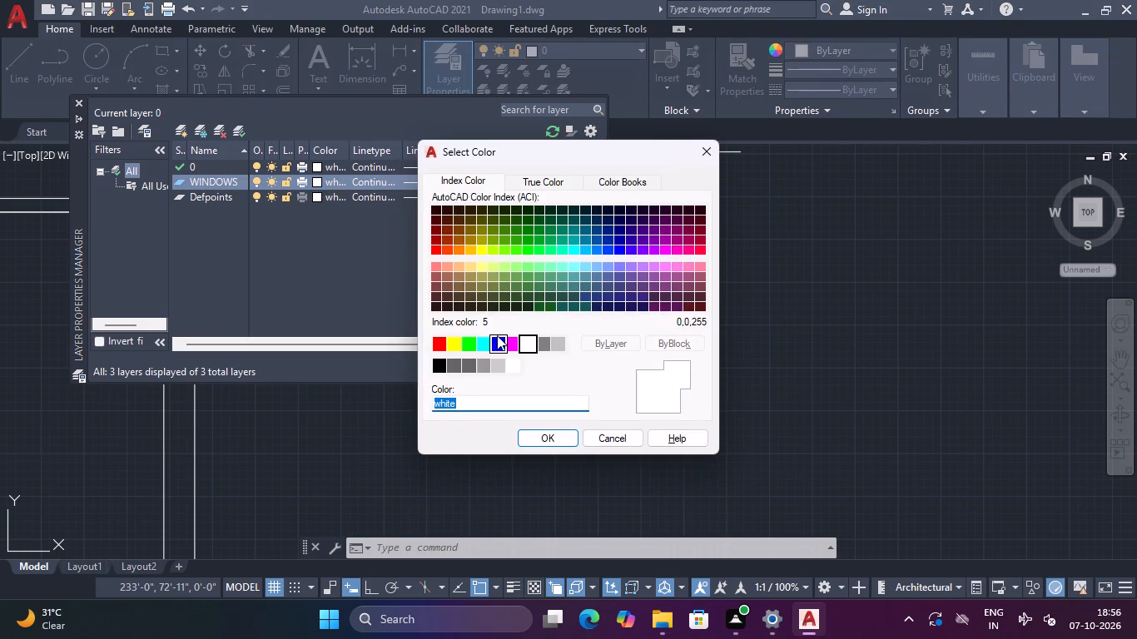
click(486, 347)
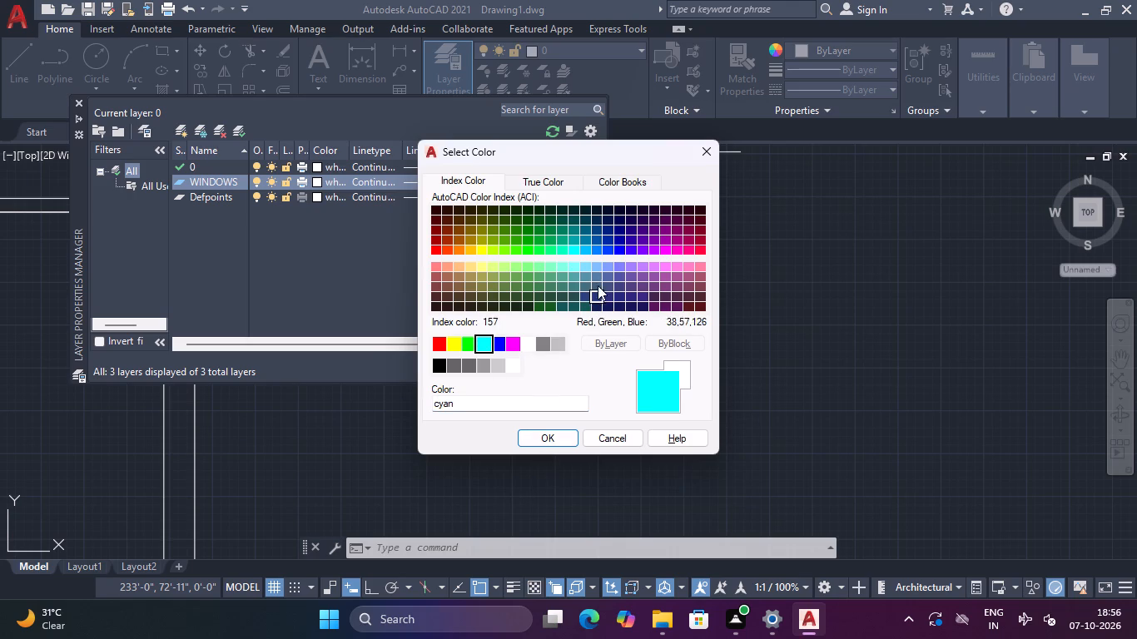
click(586, 253)
click(559, 425)
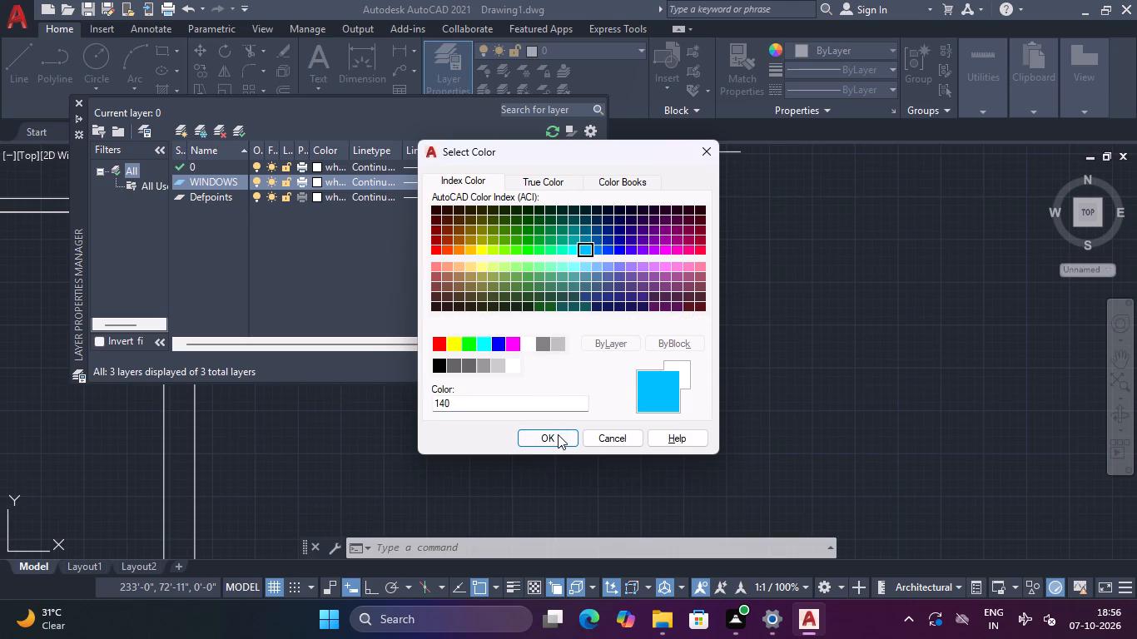
click(558, 436)
key(Escape)
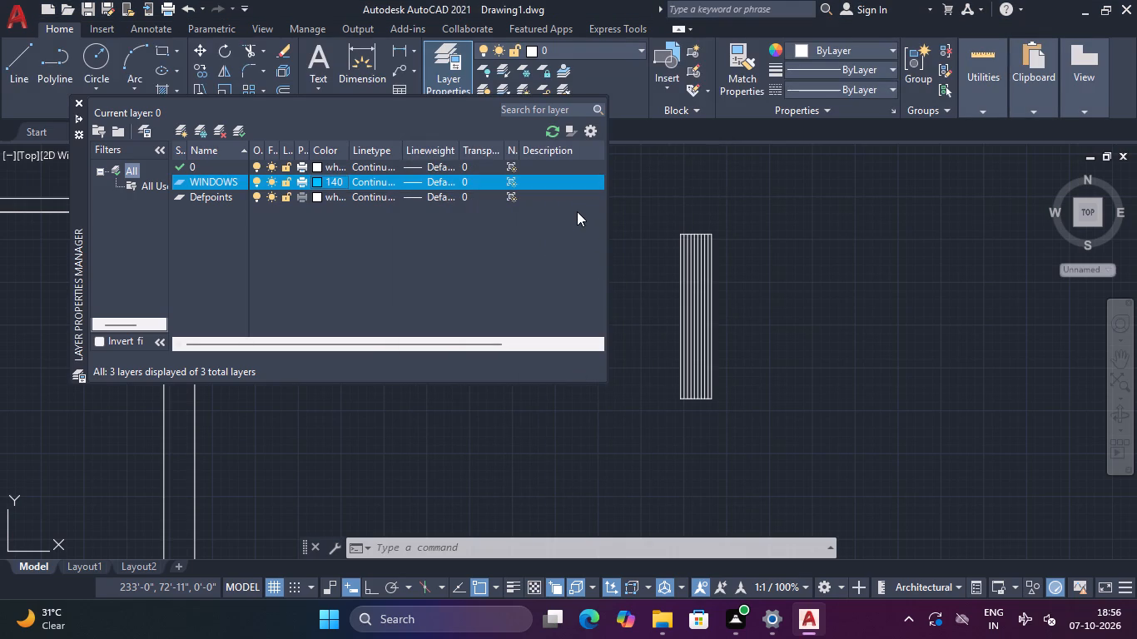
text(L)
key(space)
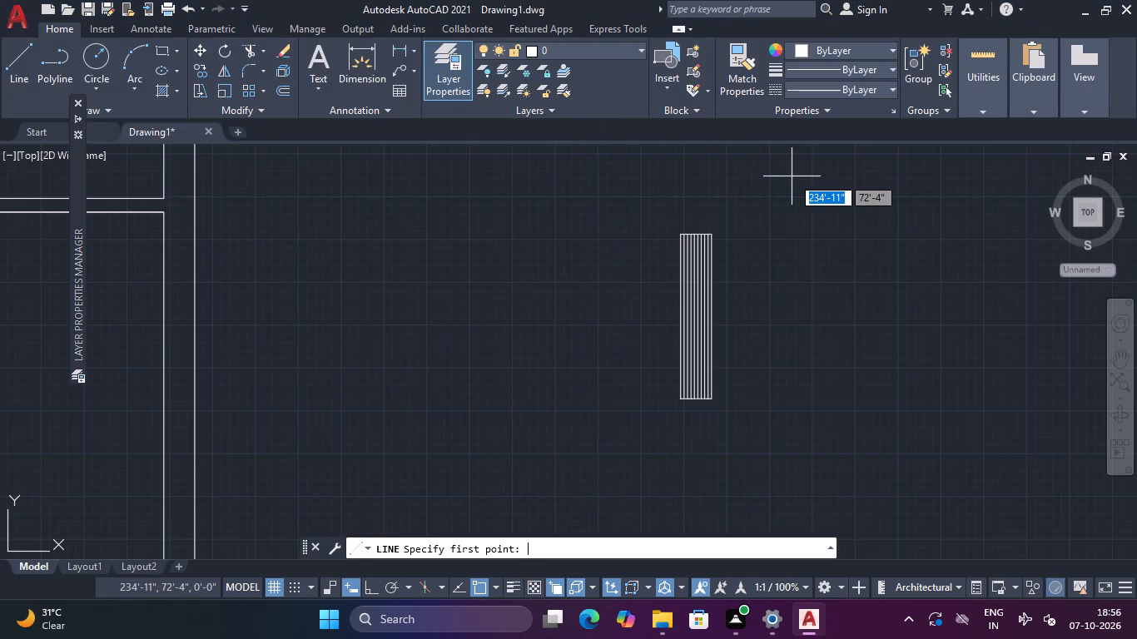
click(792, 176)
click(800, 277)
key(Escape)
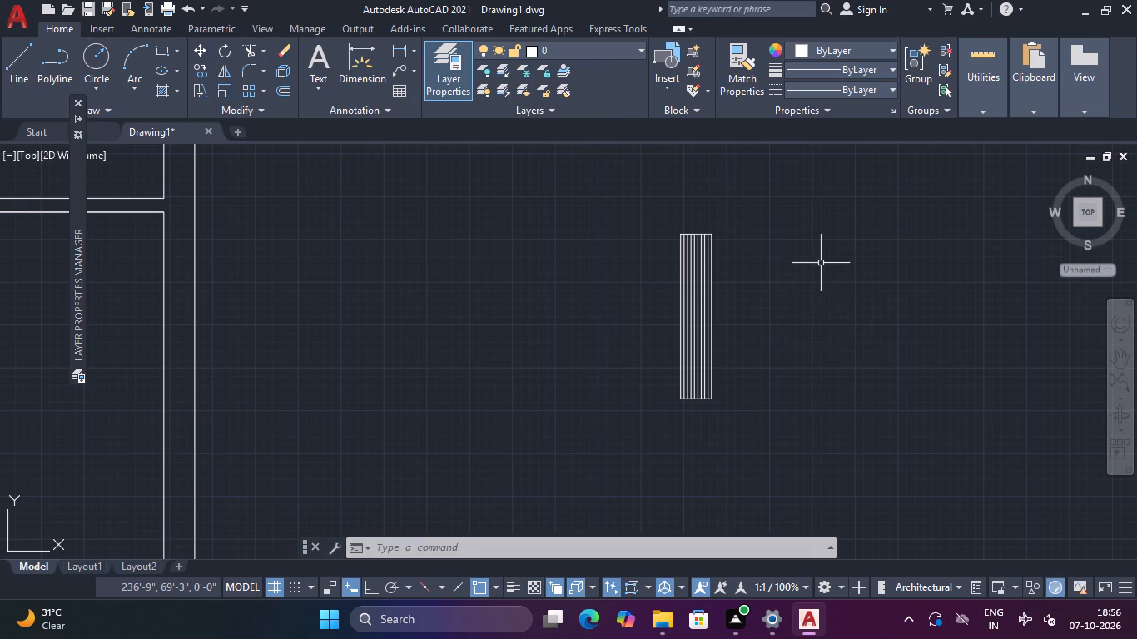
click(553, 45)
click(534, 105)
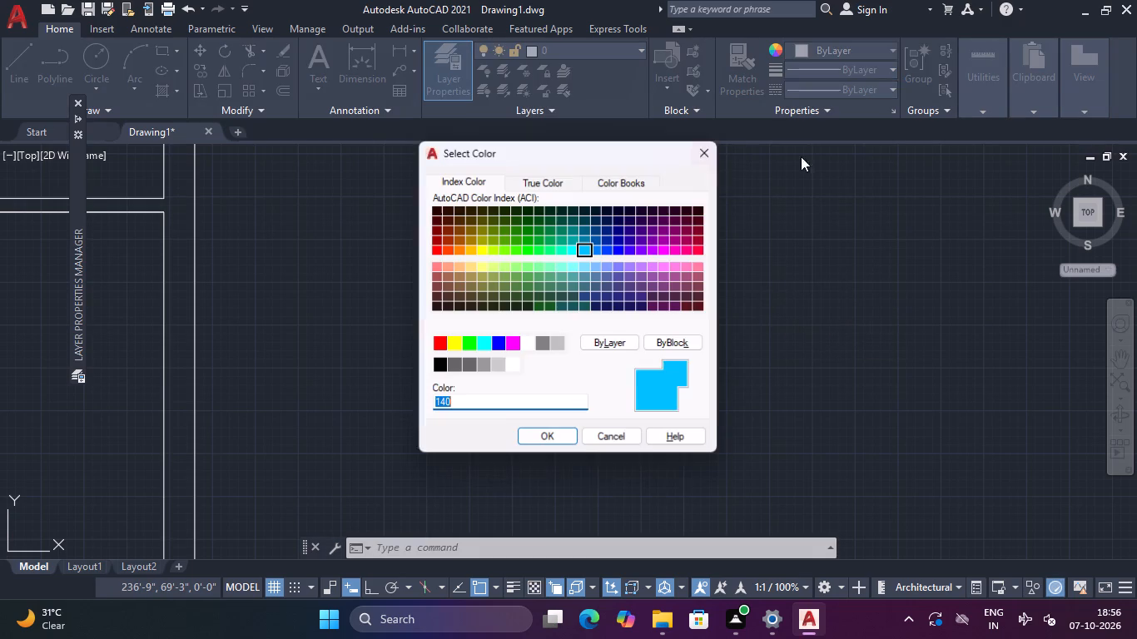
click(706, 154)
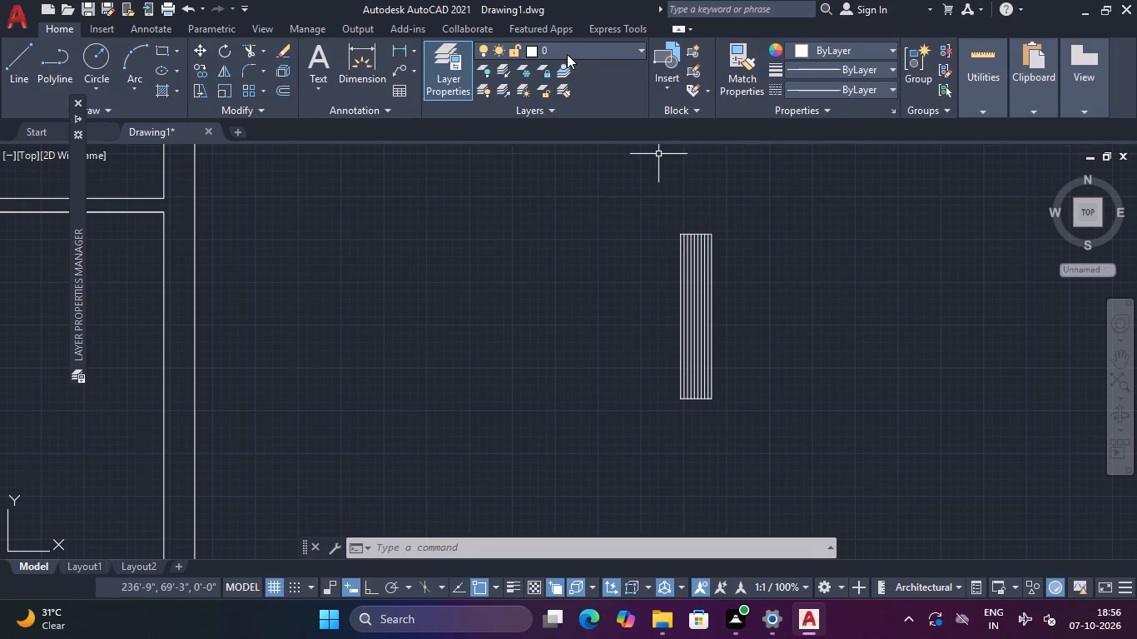
Make WINDOWS the current layer.
click(577, 52)
double_click(597, 106)
key(Escape)
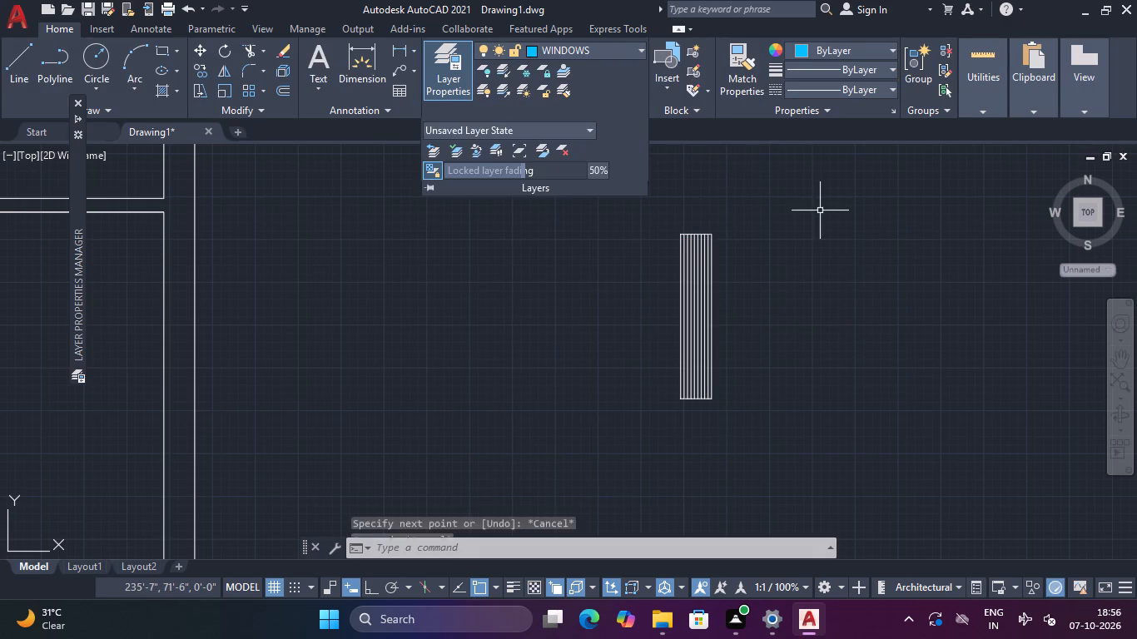
key(Escape)
Draw a slanted reference line on the WINDOWS layer beside the 9" by 4' window symbol.
text(L)
key(space)
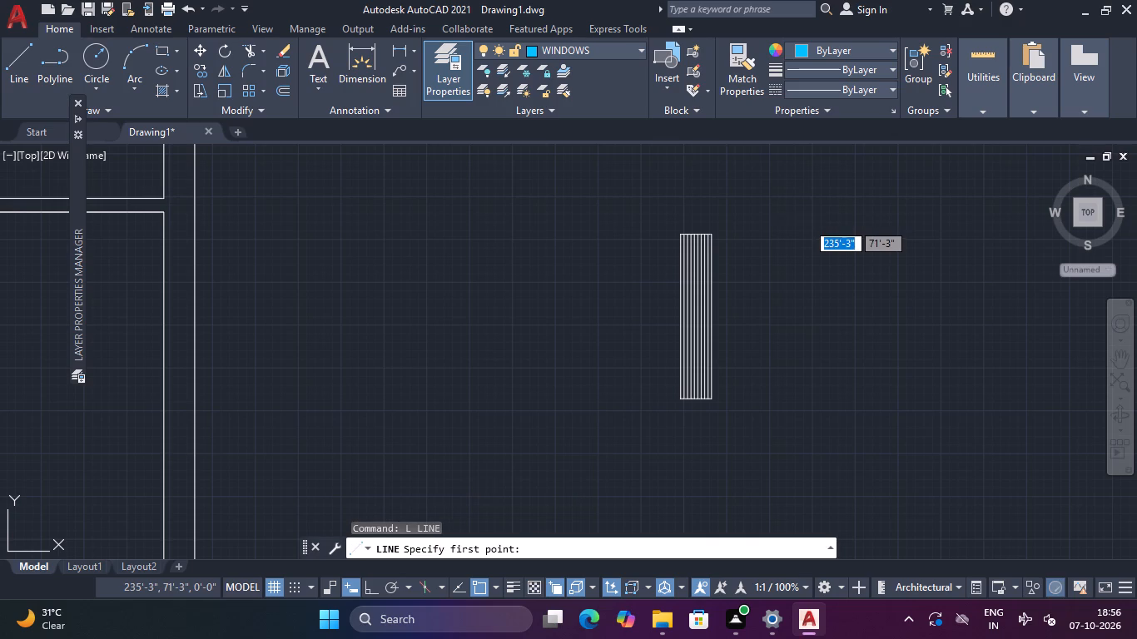
click(807, 222)
click(847, 343)
key(Escape)
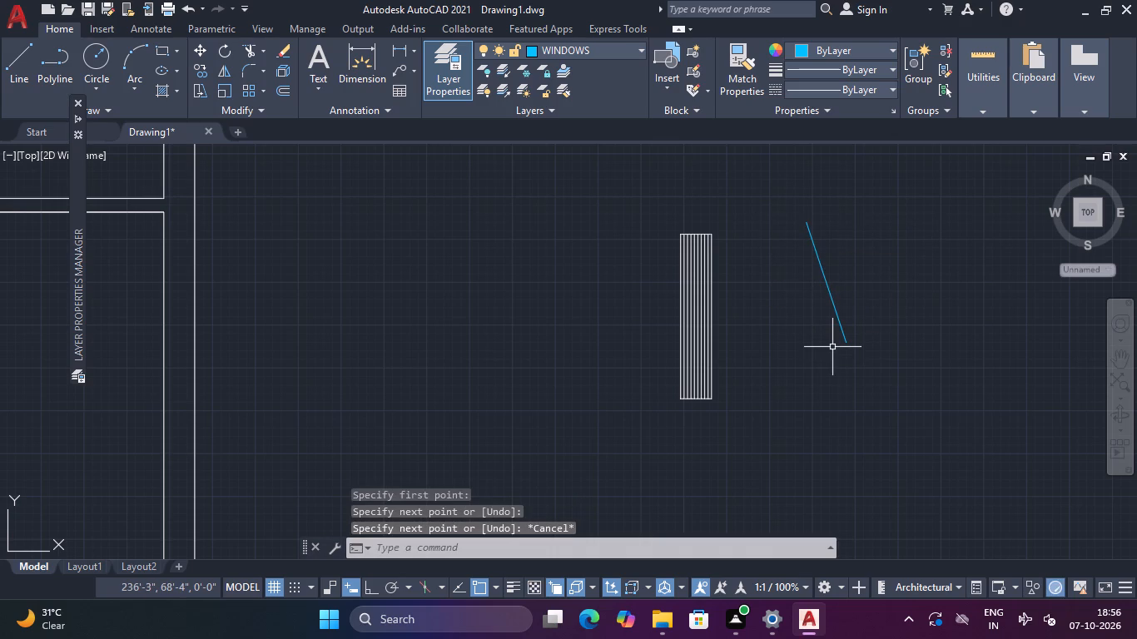
Match the properties of the slanted reference line onto all lines of the 9" by 4' window symbol.
text(MA)
key(space)
click(825, 270)
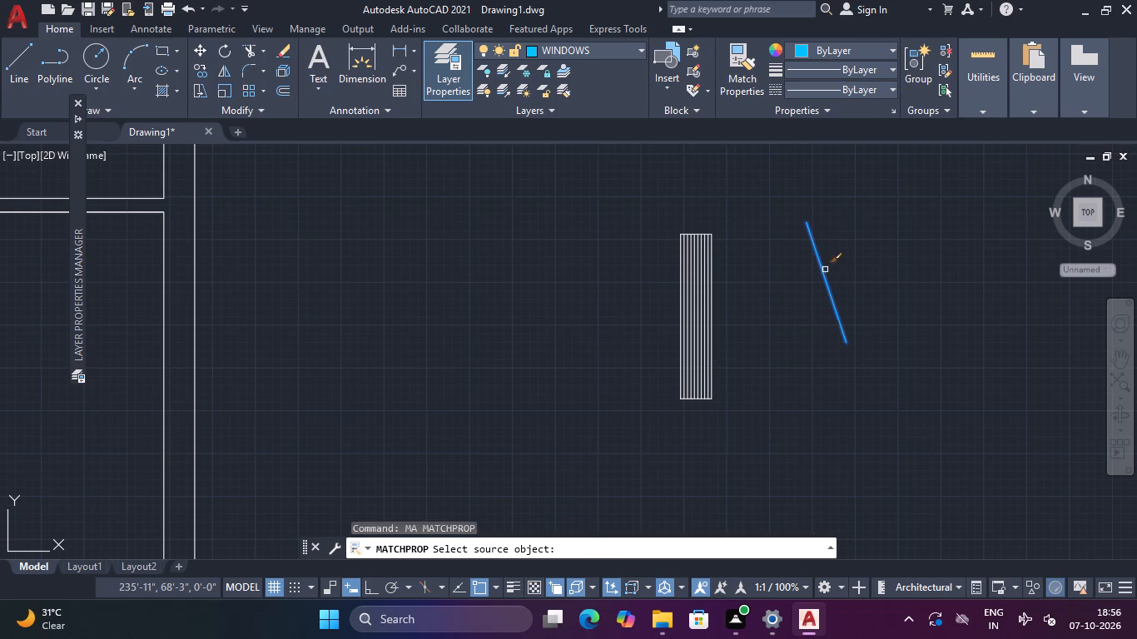
click(762, 220)
click(638, 479)
scroll(671, 392, down, 2)
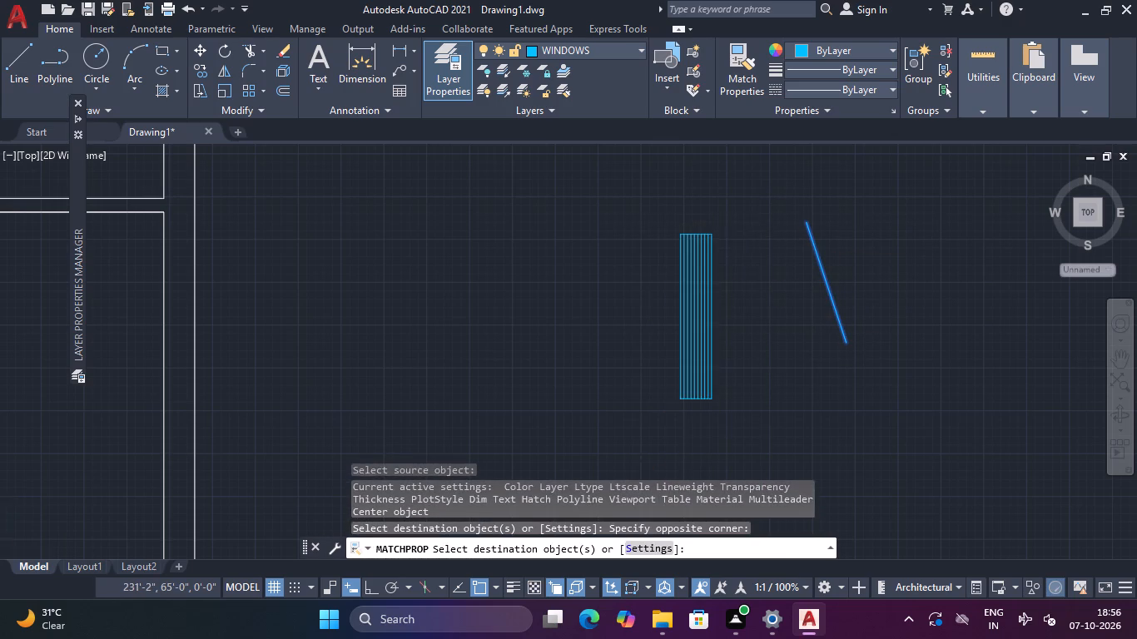
middle_drag(638, 379, 685, 325)
key(Escape)
key(Escape)
Delete the slanted reference line beside the window symbol.
click(800, 264)
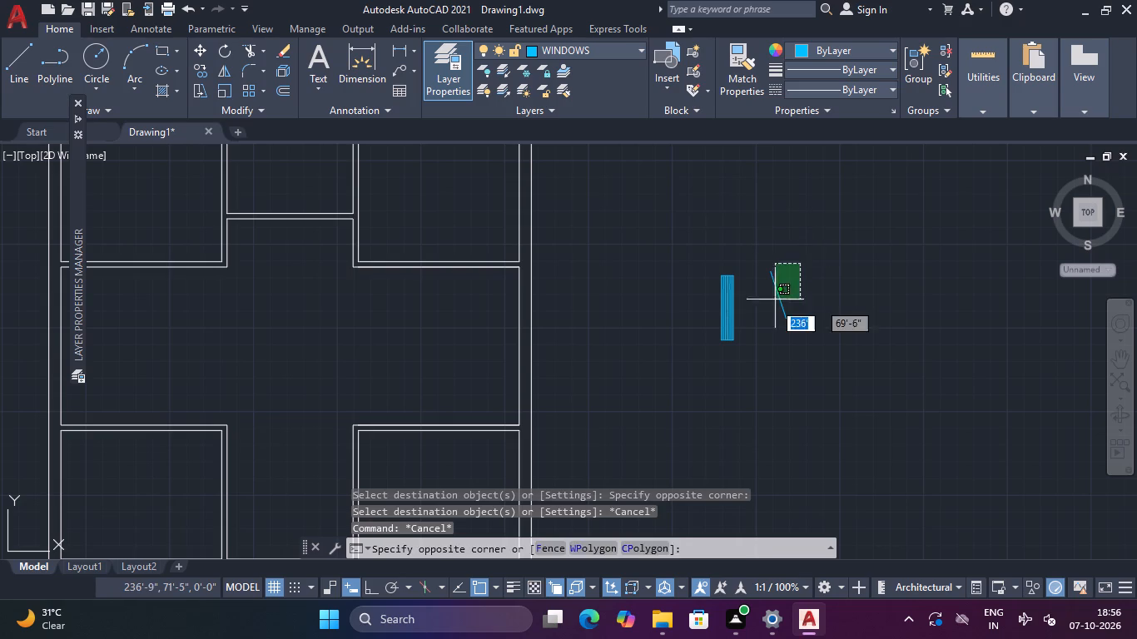
click(763, 310)
key(BackSpace)
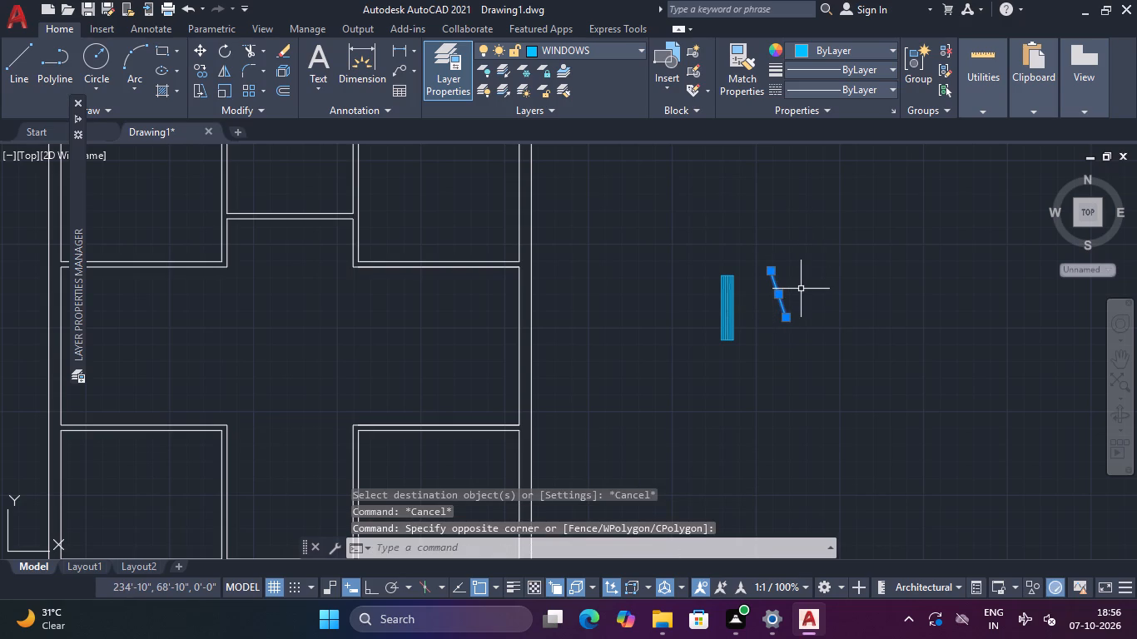
key(Delete)
middle_drag(802, 276, 724, 296)
key(Escape)
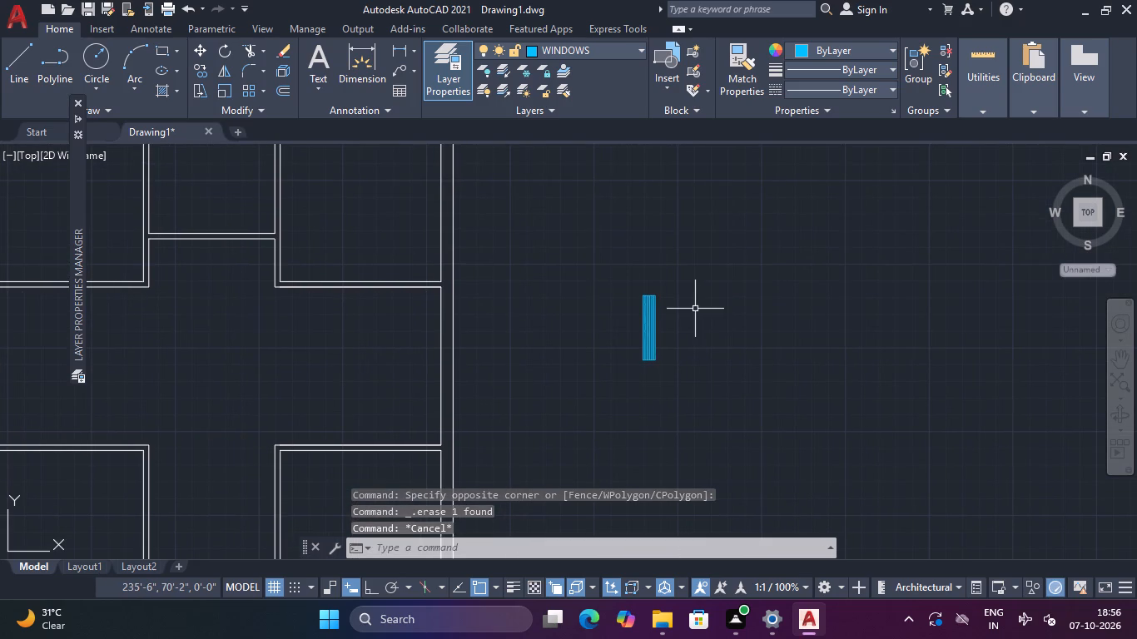
Draw a 9" wide by 2' high rectangle on the WINDOWS layer beside the existing window symbol.
text(REC)
key(space)
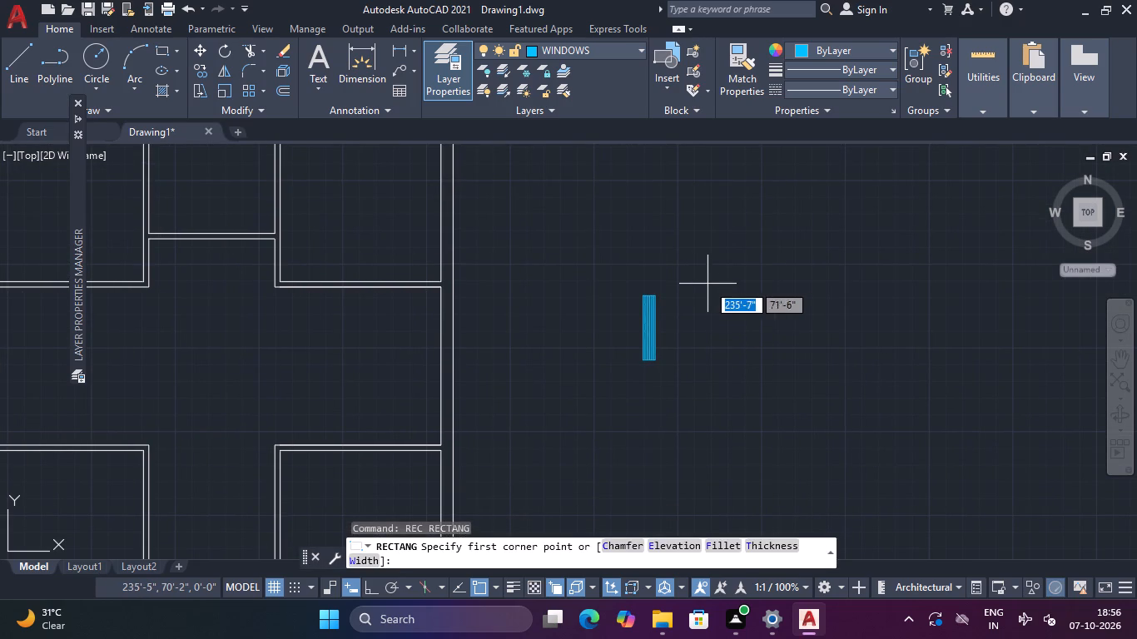
click(772, 255)
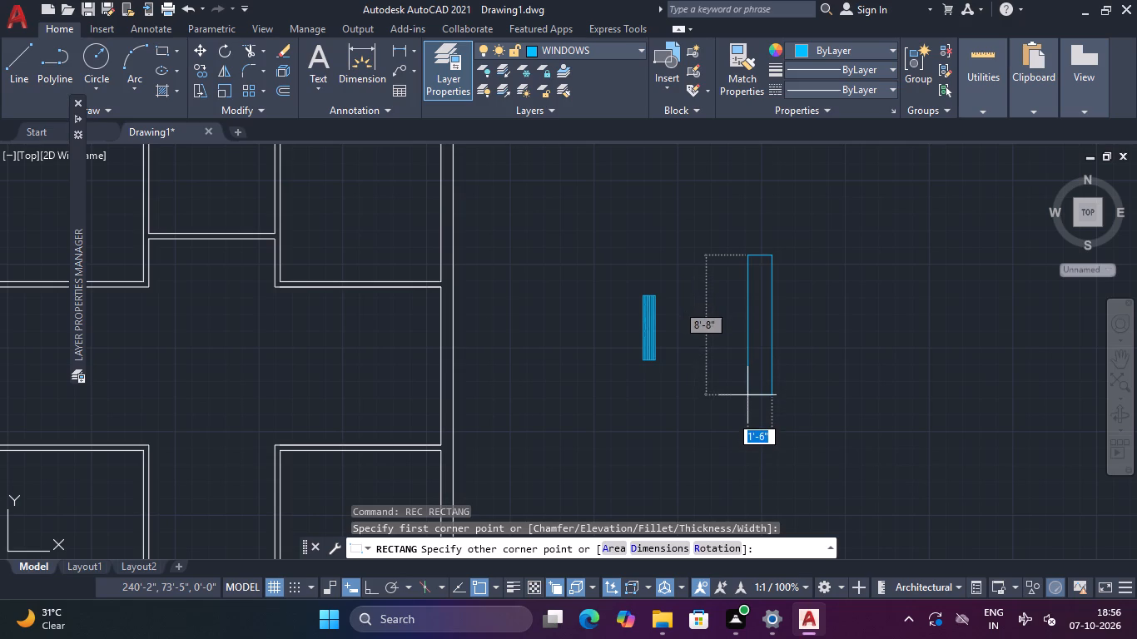
key(2)
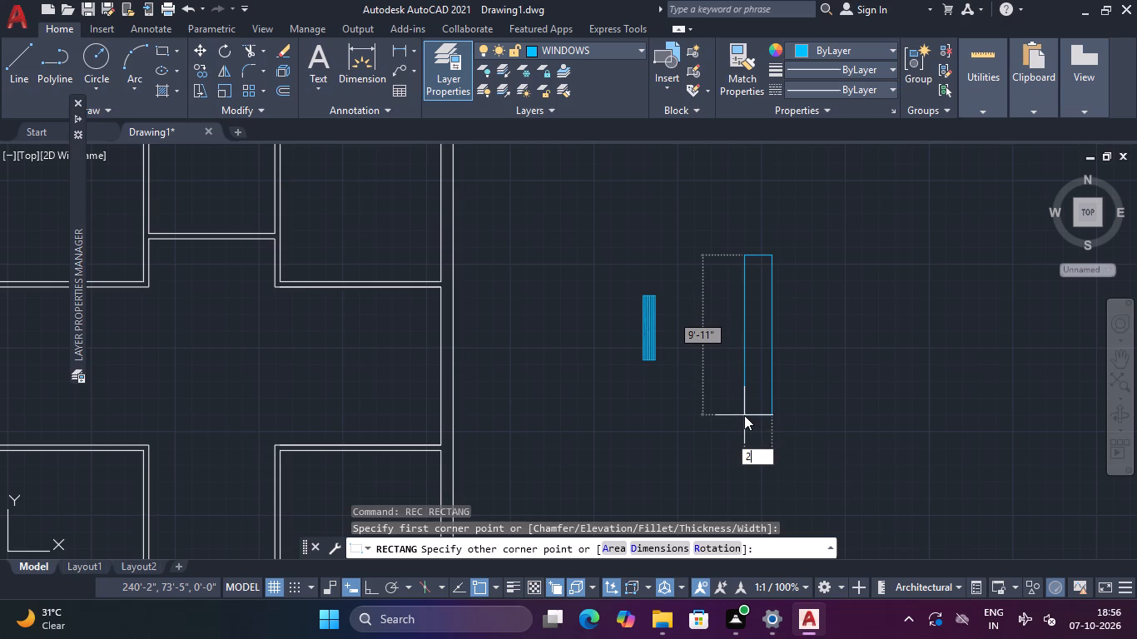
key(BackSpace)
key(9)
key(shift+quotedbl)
key(Tab)
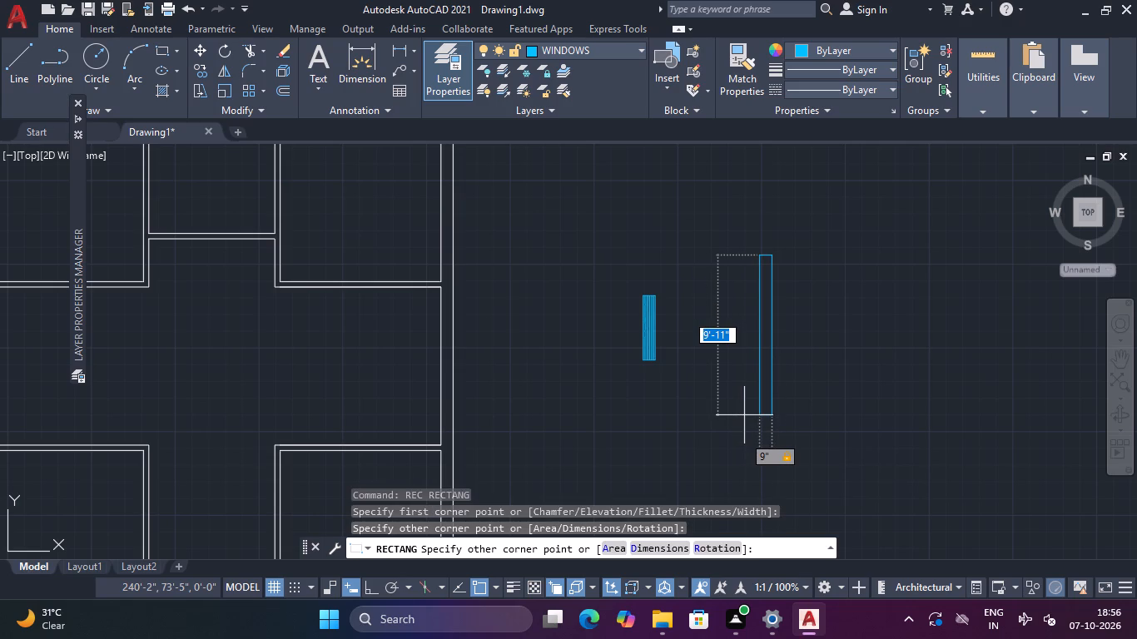
key(2)
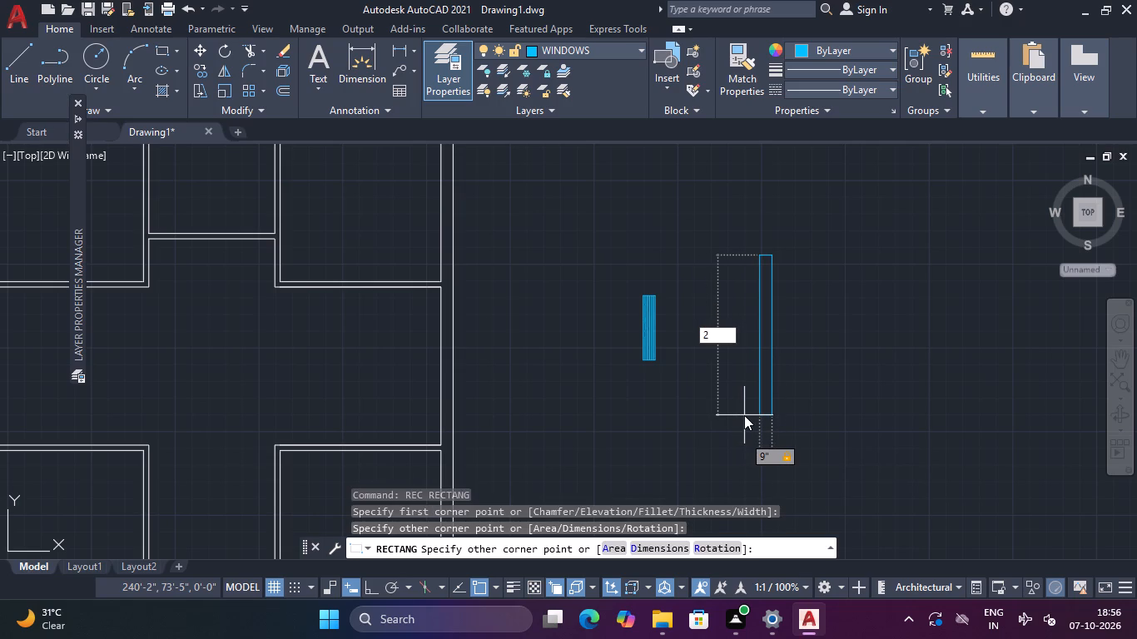
key(apostrophe)
key(Return)
key(Escape)
scroll(731, 294, up, 1)
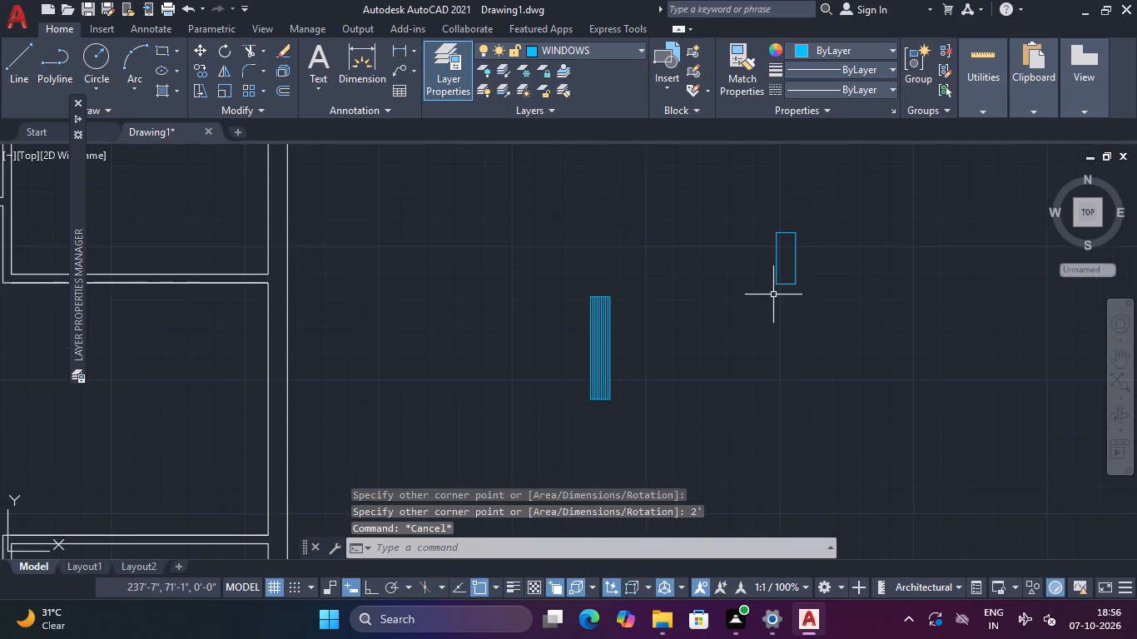
Explode the 9" by 2' rectangle into separate lines.
middle_drag(777, 295, 648, 389)
scroll(657, 377, up, 3)
drag(735, 287, 711, 288)
click(665, 311)
text(EXP)
key(Down)
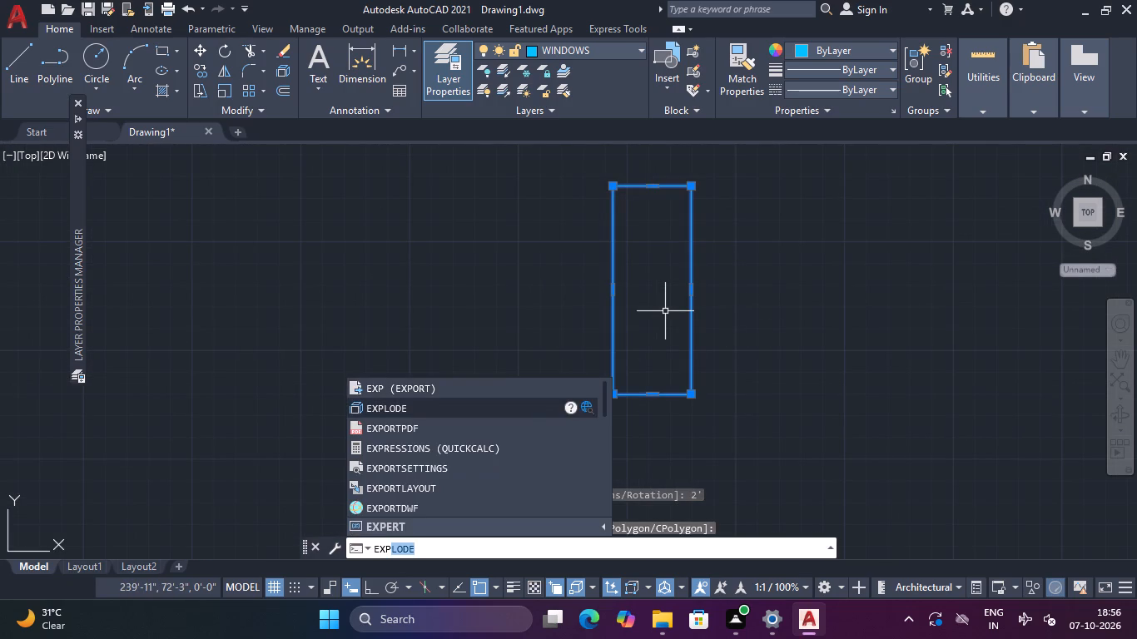
key(Return)
key(Escape)
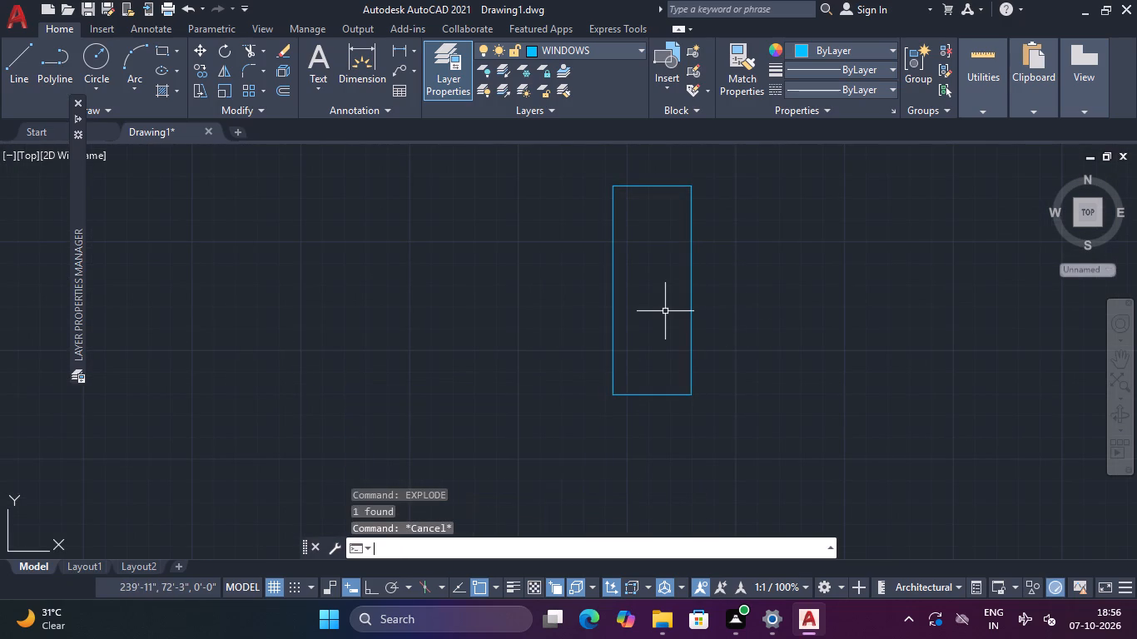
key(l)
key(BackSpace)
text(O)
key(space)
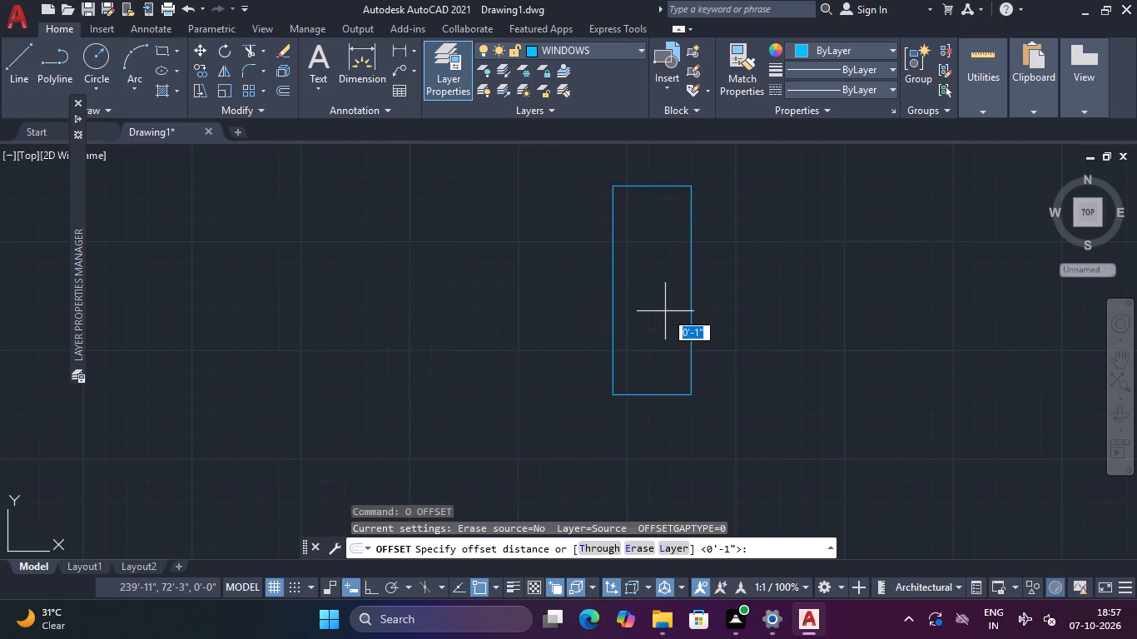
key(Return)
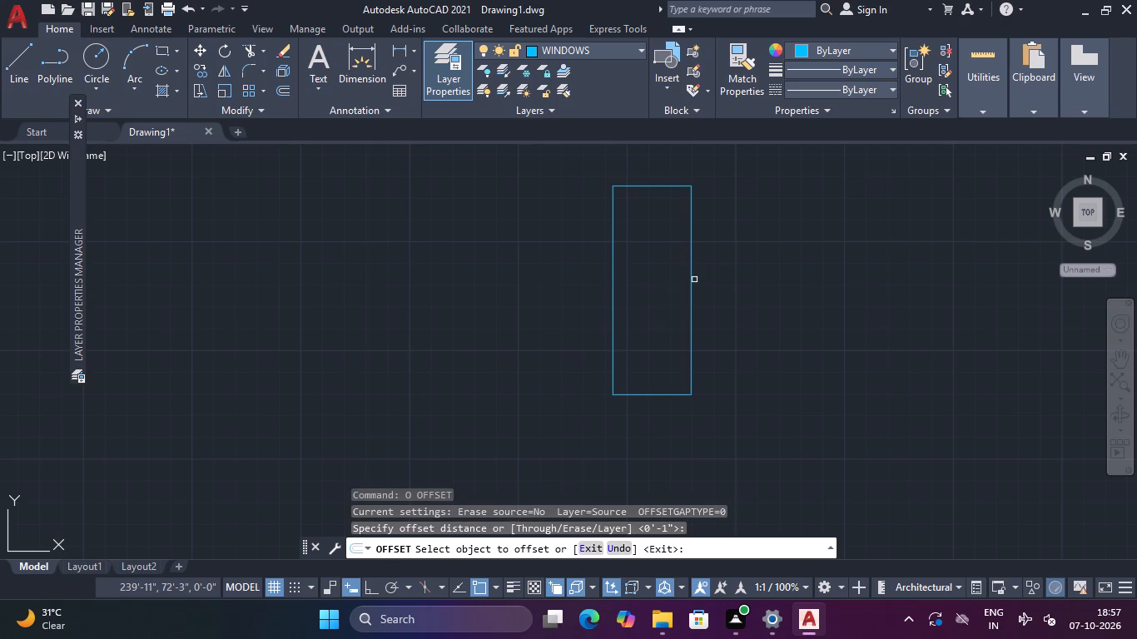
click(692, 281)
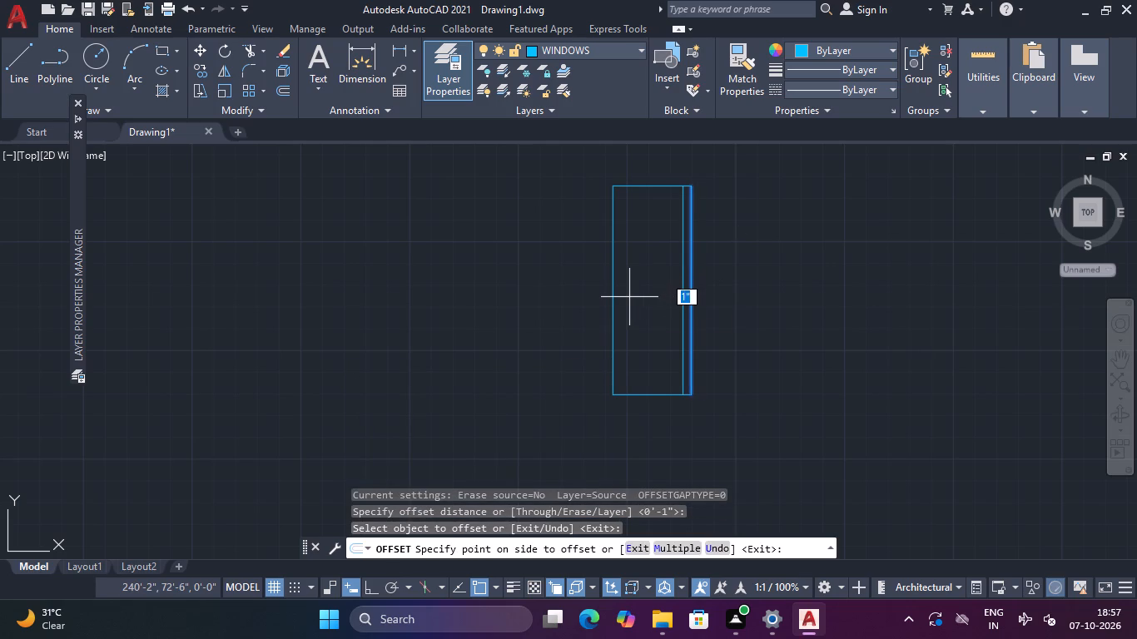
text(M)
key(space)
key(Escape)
Offset the right vertical edge of the 9" by 2' rectangle 1" inward.
key(space)
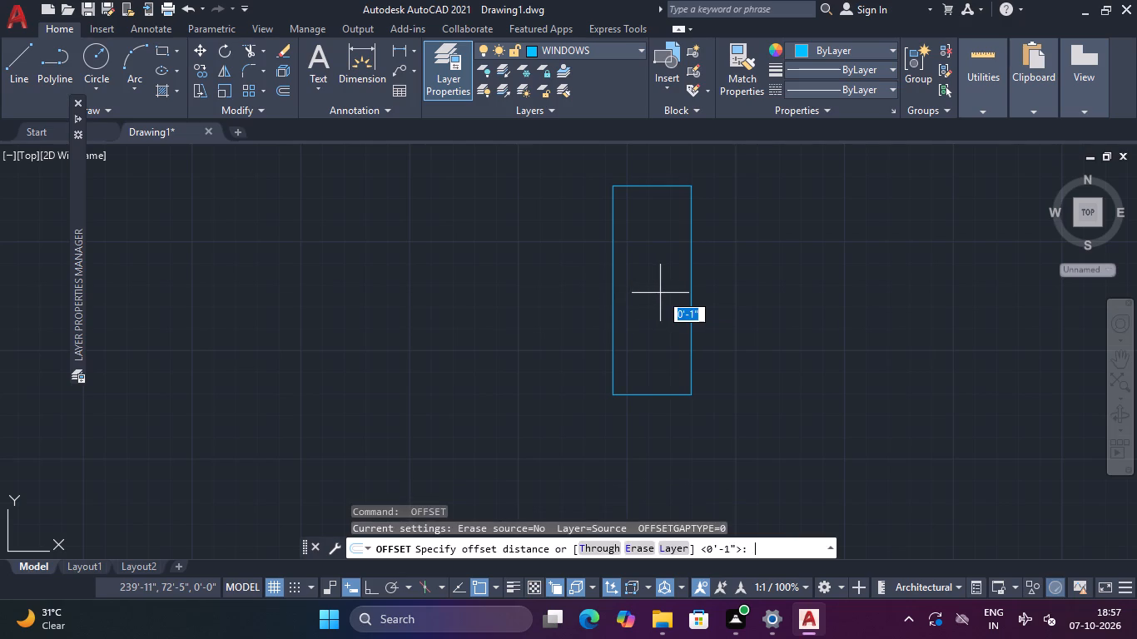
key(space)
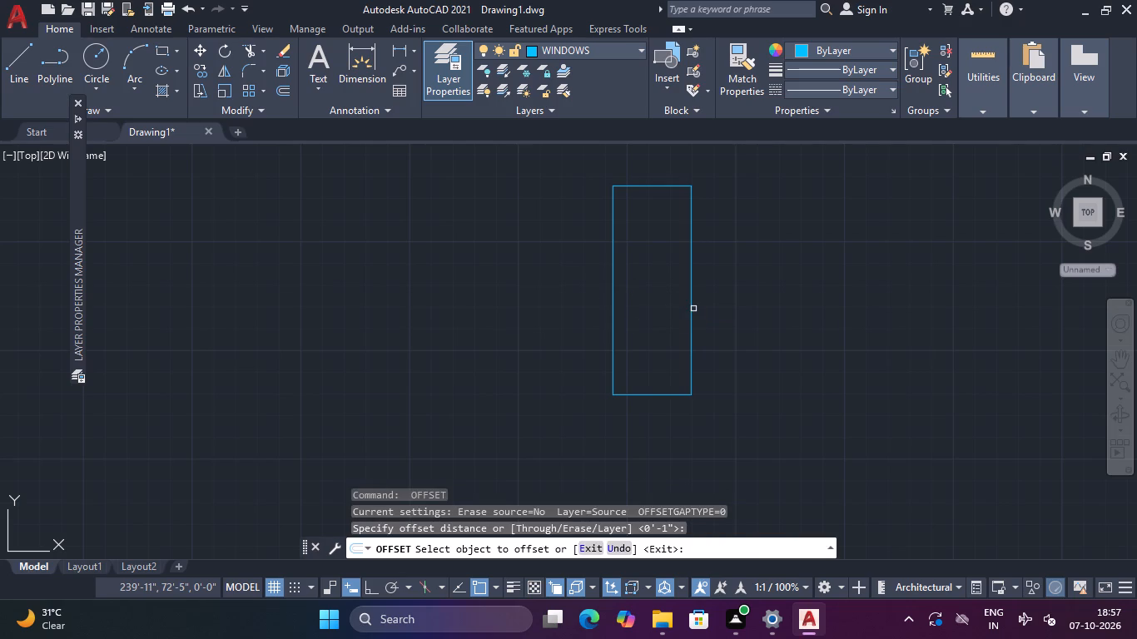
drag(691, 307, 682, 307)
click(642, 323)
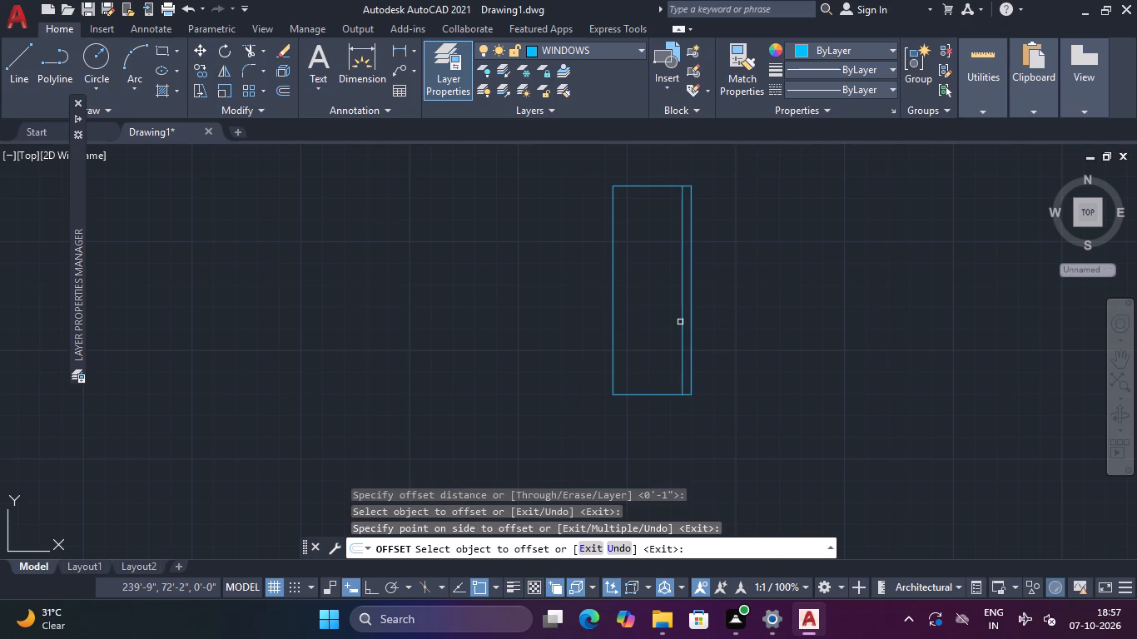
click(680, 313)
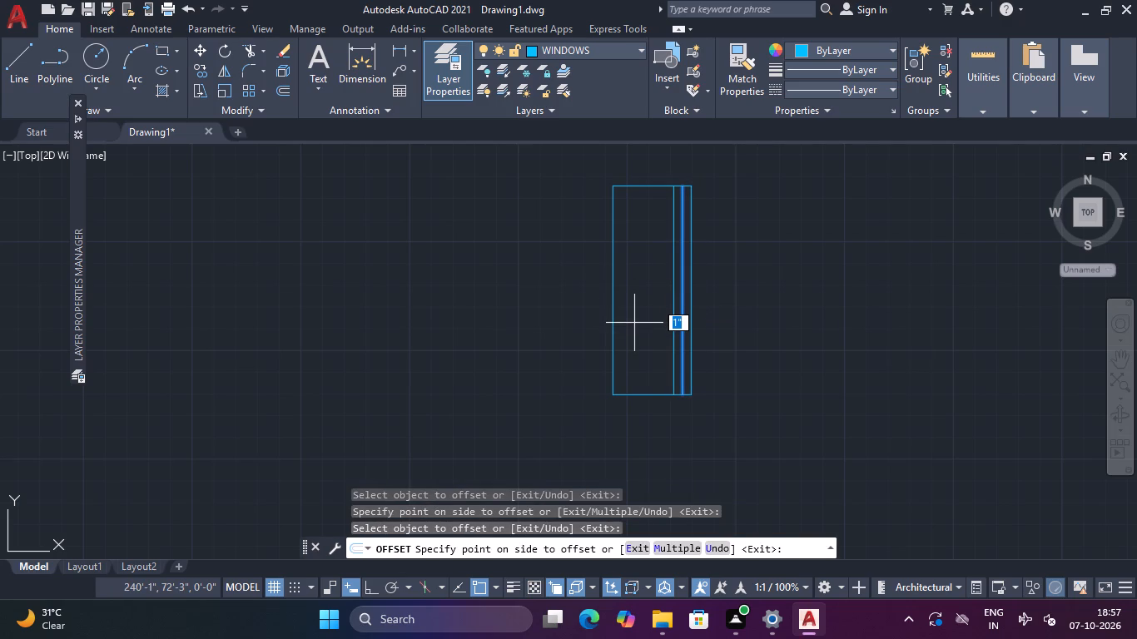
text(M)
key(space)
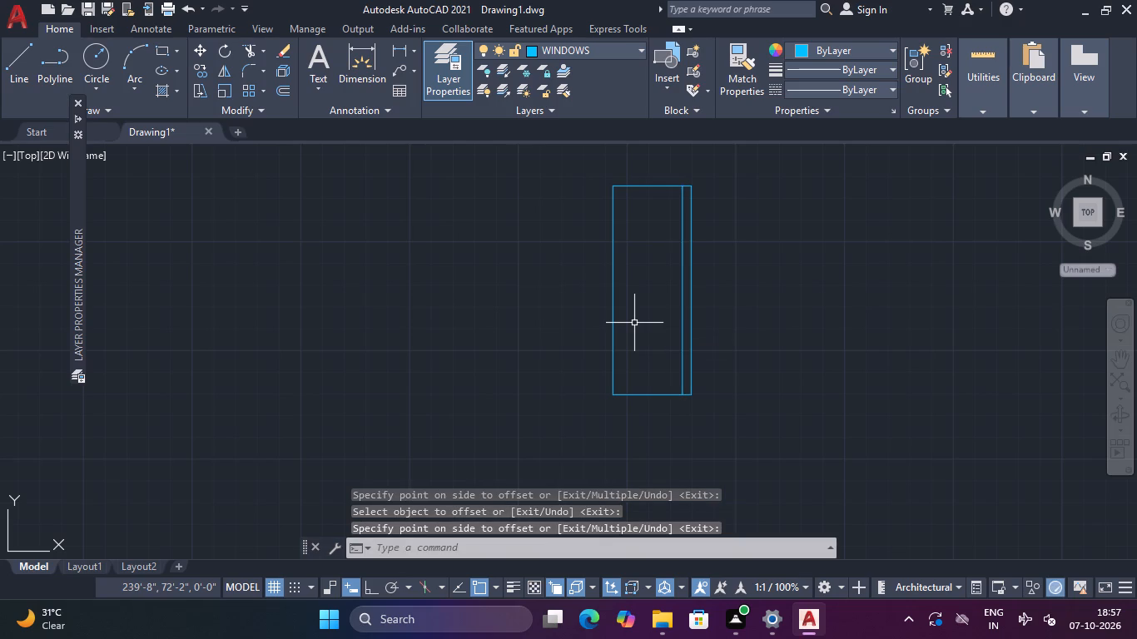
Offset seven more vertical lines at 1" spacing from the first inner line to fill the 9" by 2' window symbol.
key(space)
key(space)
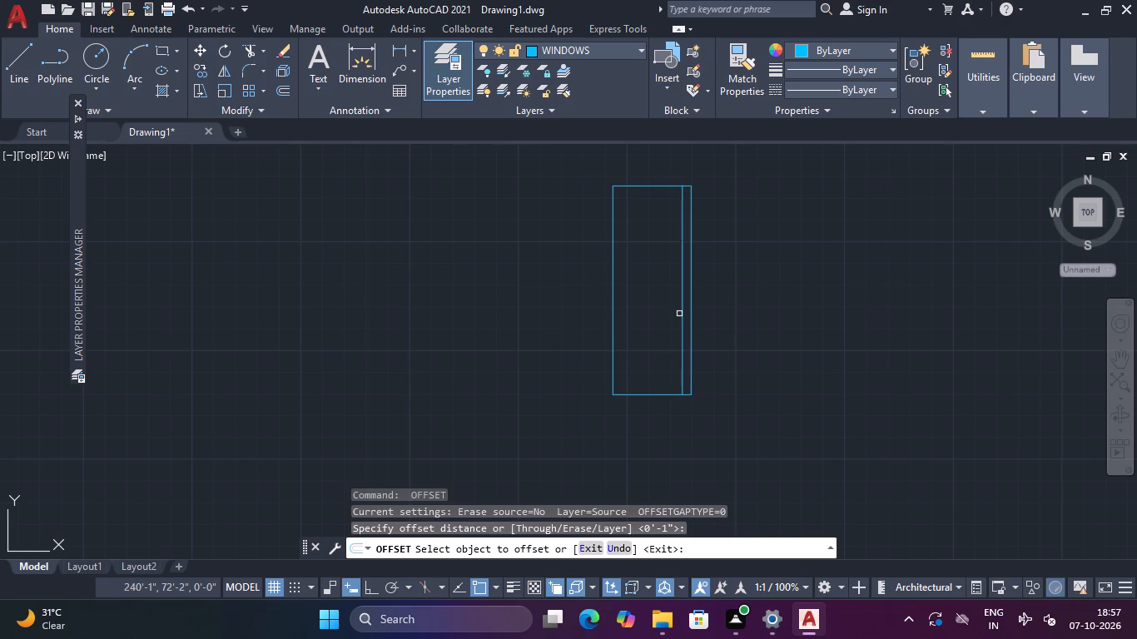
click(684, 313)
click(663, 310)
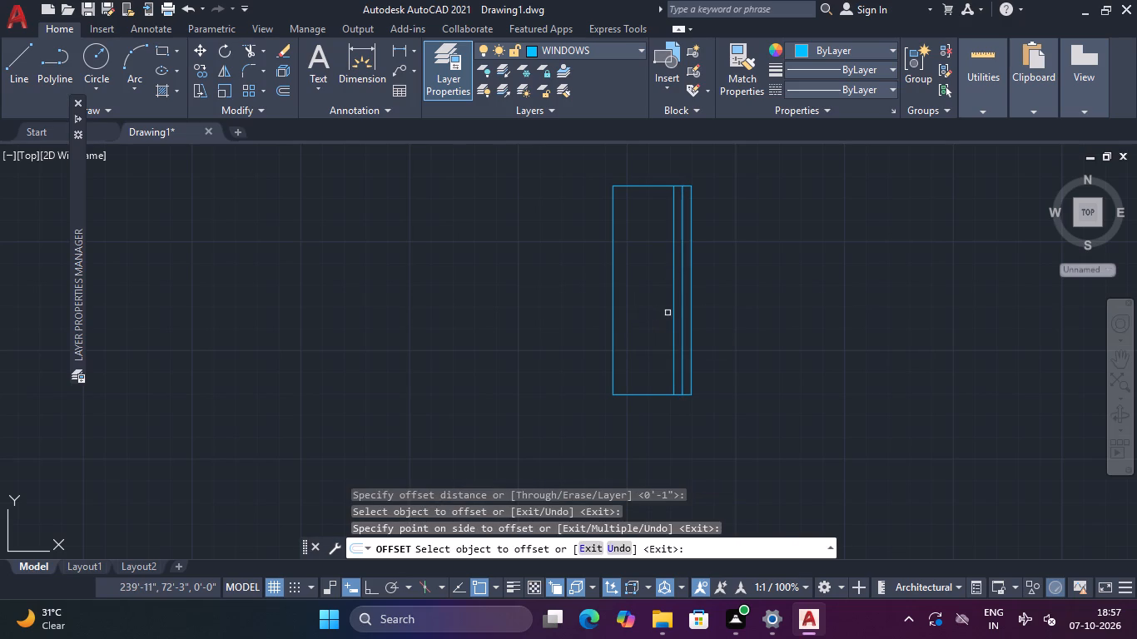
click(673, 315)
click(652, 317)
click(664, 319)
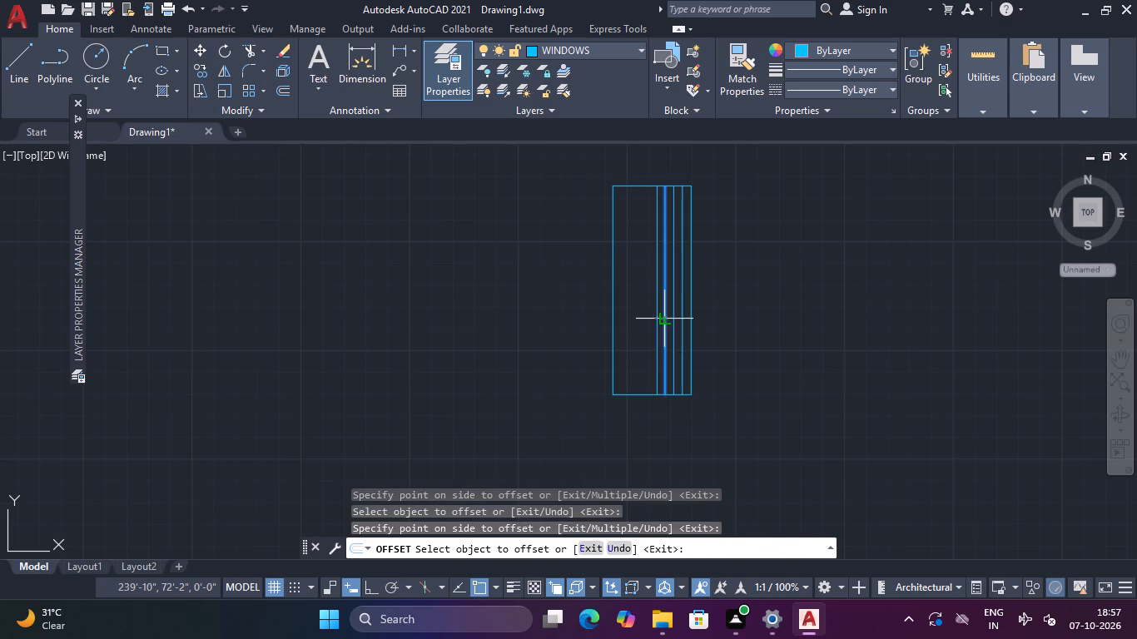
click(650, 321)
drag(655, 323, 646, 320)
click(638, 324)
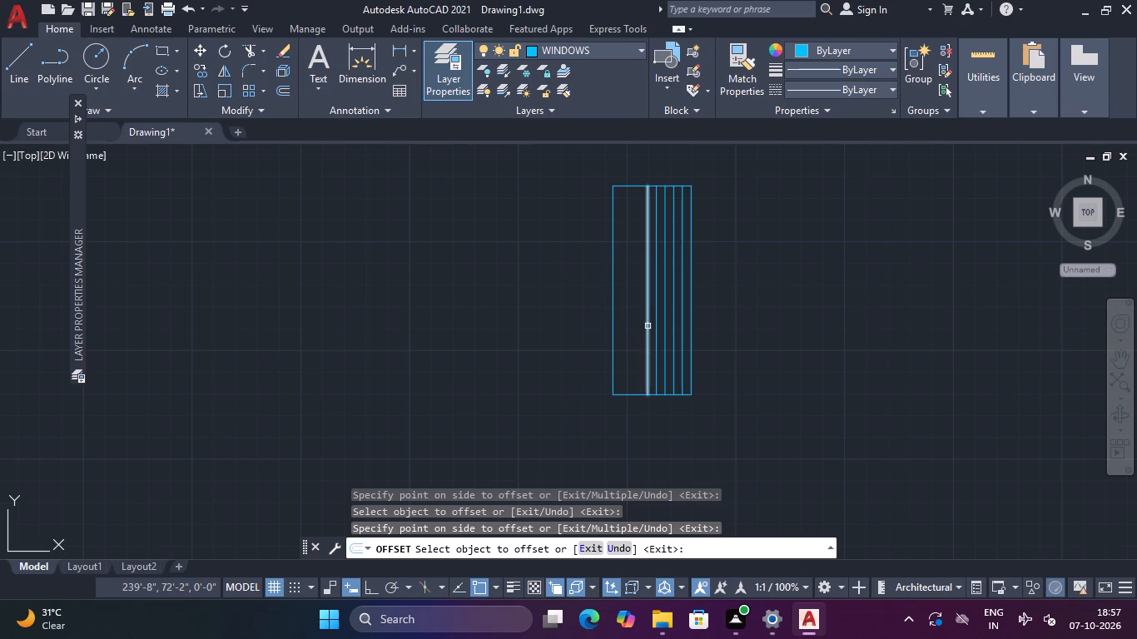
click(648, 326)
click(627, 326)
click(639, 329)
click(627, 328)
click(629, 329)
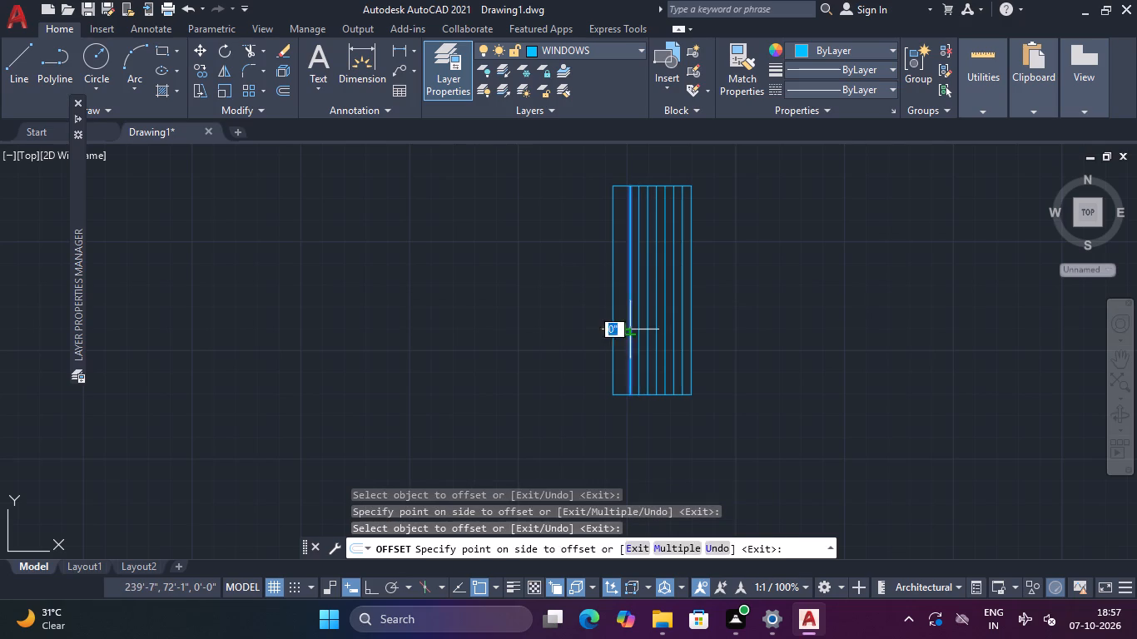
click(623, 329)
key(Escape)
Move the 9" by 2' window symbol horizontally so it sits directly above the 9" by 4' window symbol.
scroll(727, 231, down, 3)
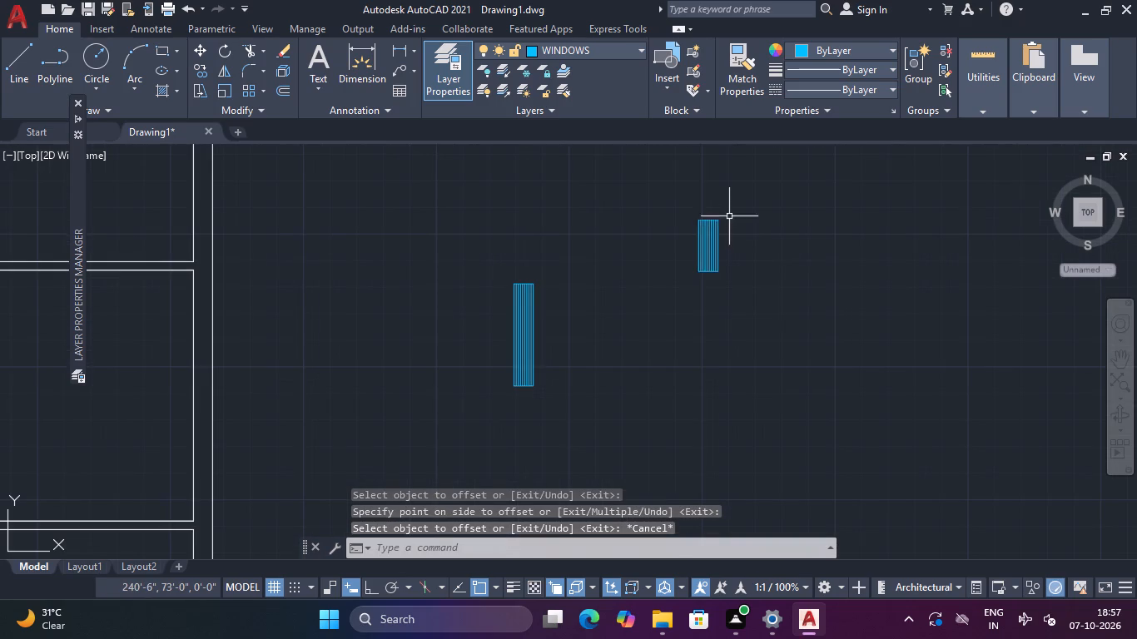
click(729, 211)
click(688, 294)
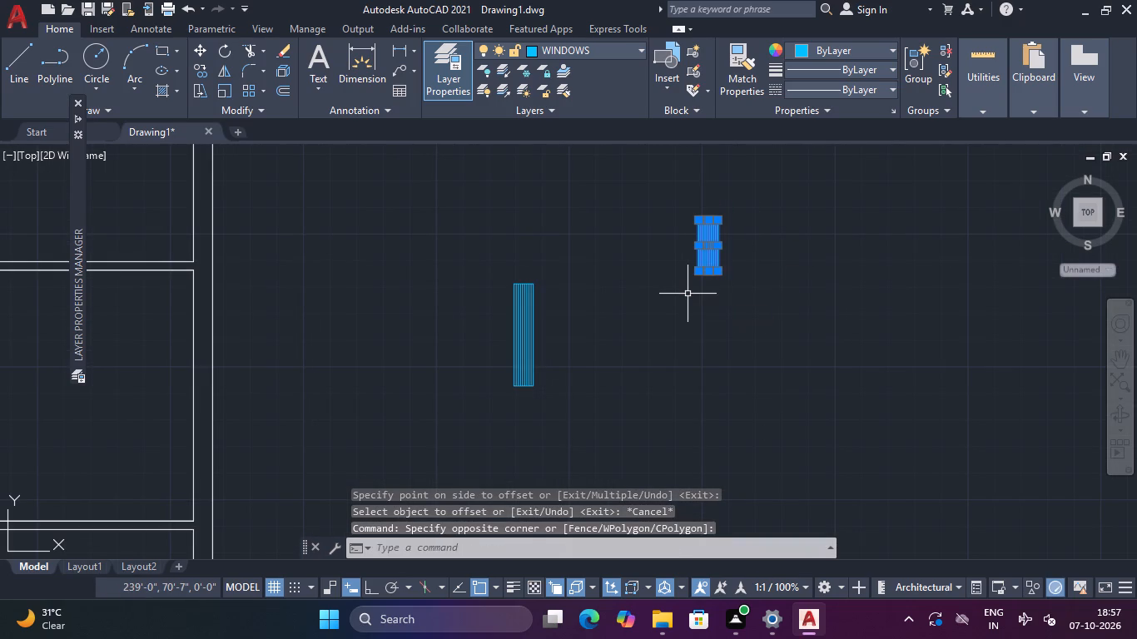
text(M)
key(space)
click(717, 215)
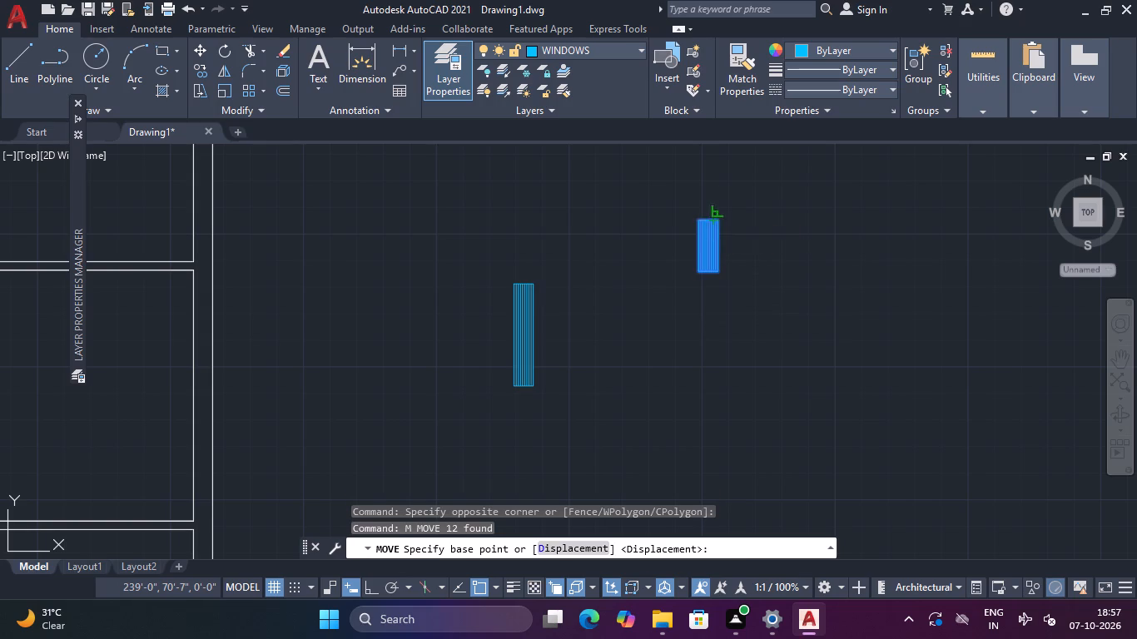
click(535, 213)
key(Escape)
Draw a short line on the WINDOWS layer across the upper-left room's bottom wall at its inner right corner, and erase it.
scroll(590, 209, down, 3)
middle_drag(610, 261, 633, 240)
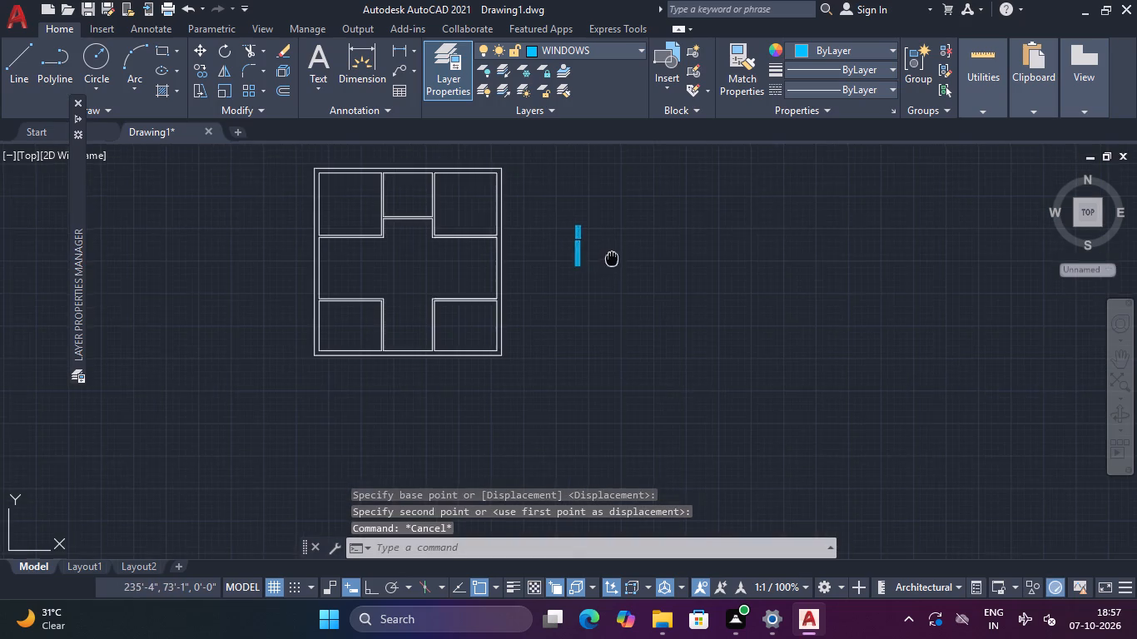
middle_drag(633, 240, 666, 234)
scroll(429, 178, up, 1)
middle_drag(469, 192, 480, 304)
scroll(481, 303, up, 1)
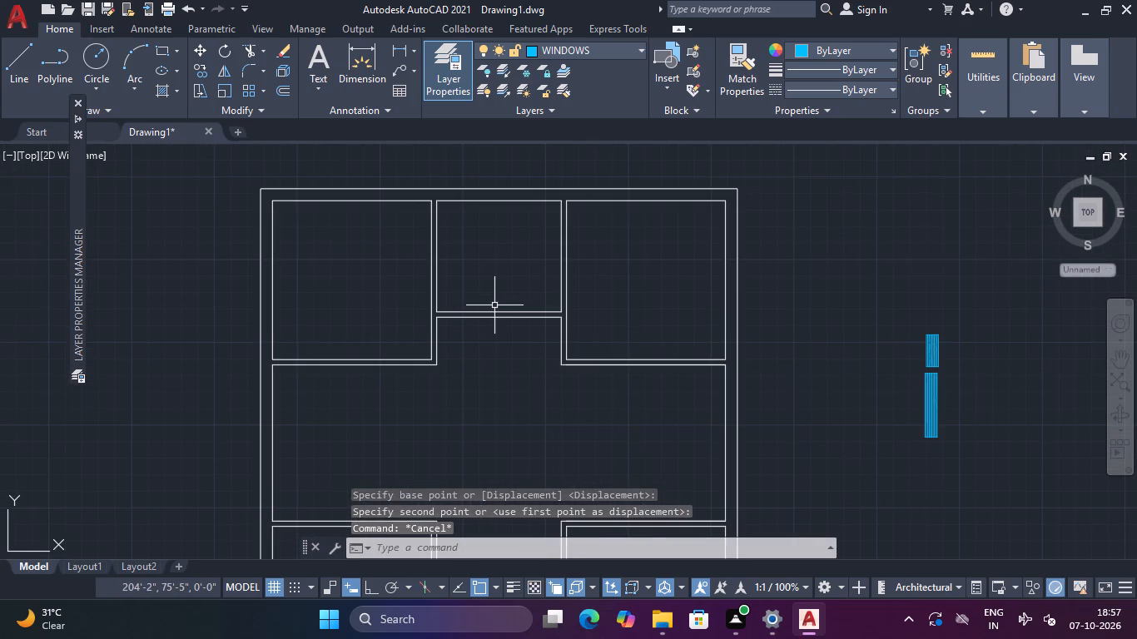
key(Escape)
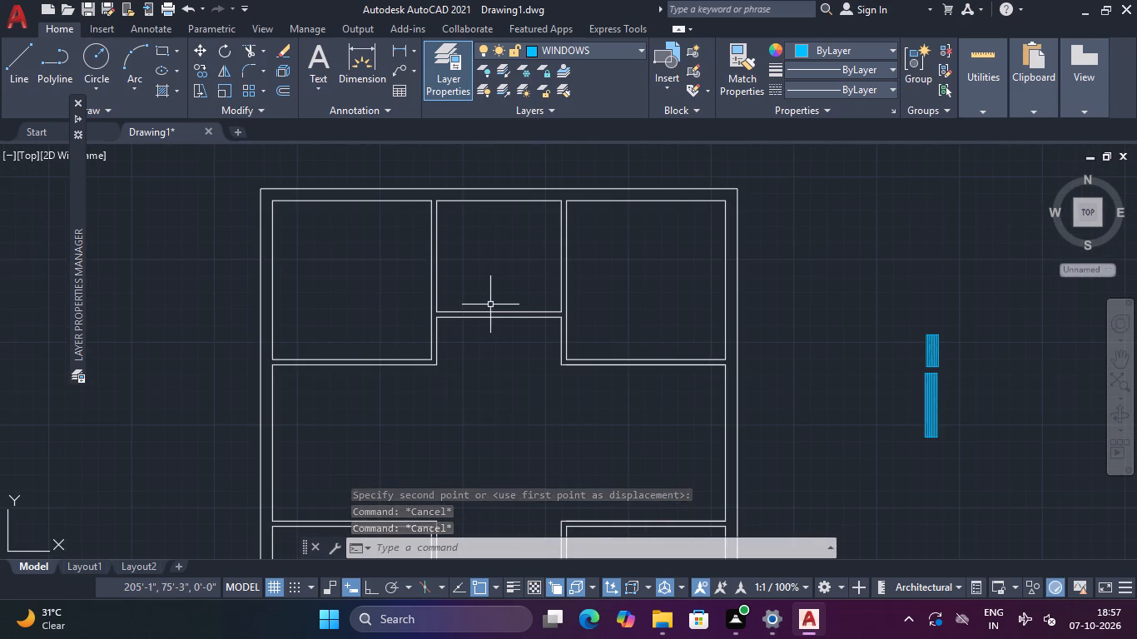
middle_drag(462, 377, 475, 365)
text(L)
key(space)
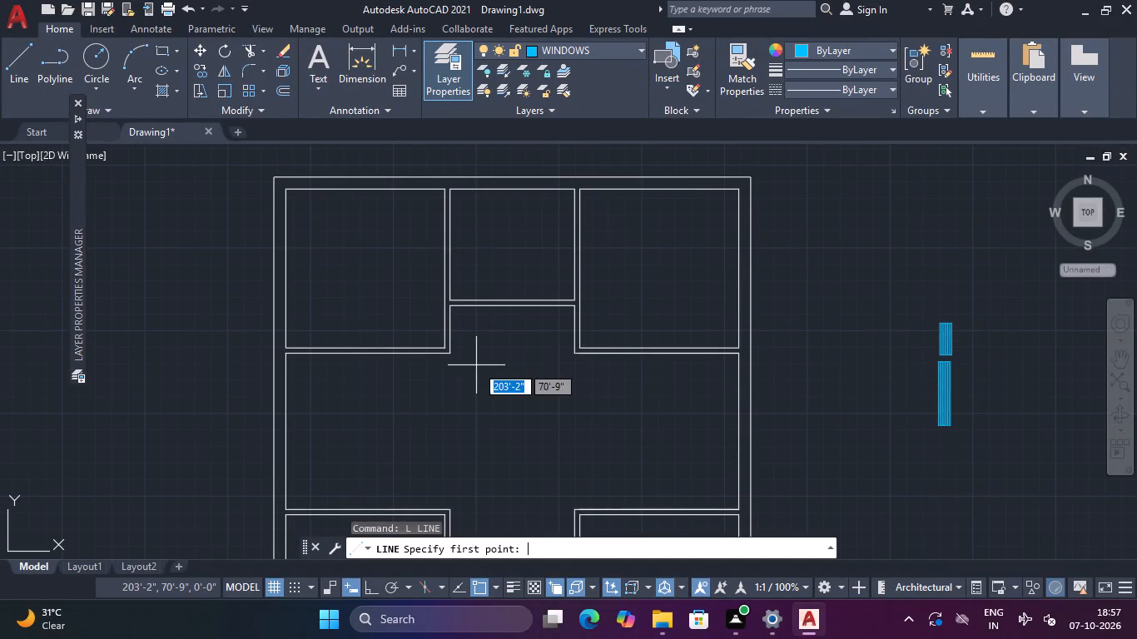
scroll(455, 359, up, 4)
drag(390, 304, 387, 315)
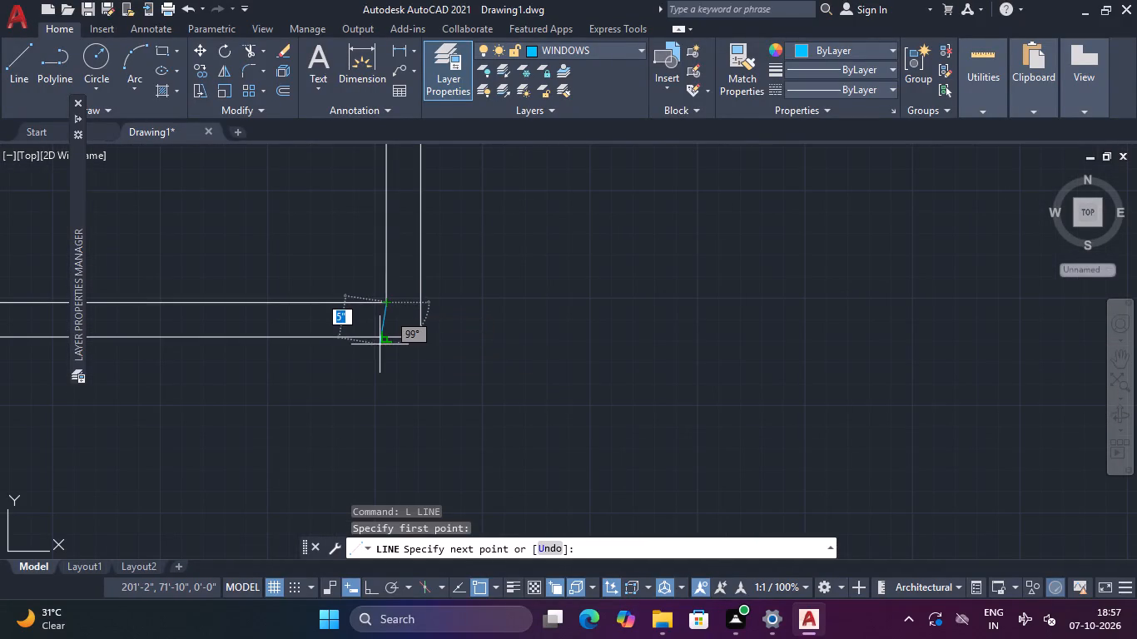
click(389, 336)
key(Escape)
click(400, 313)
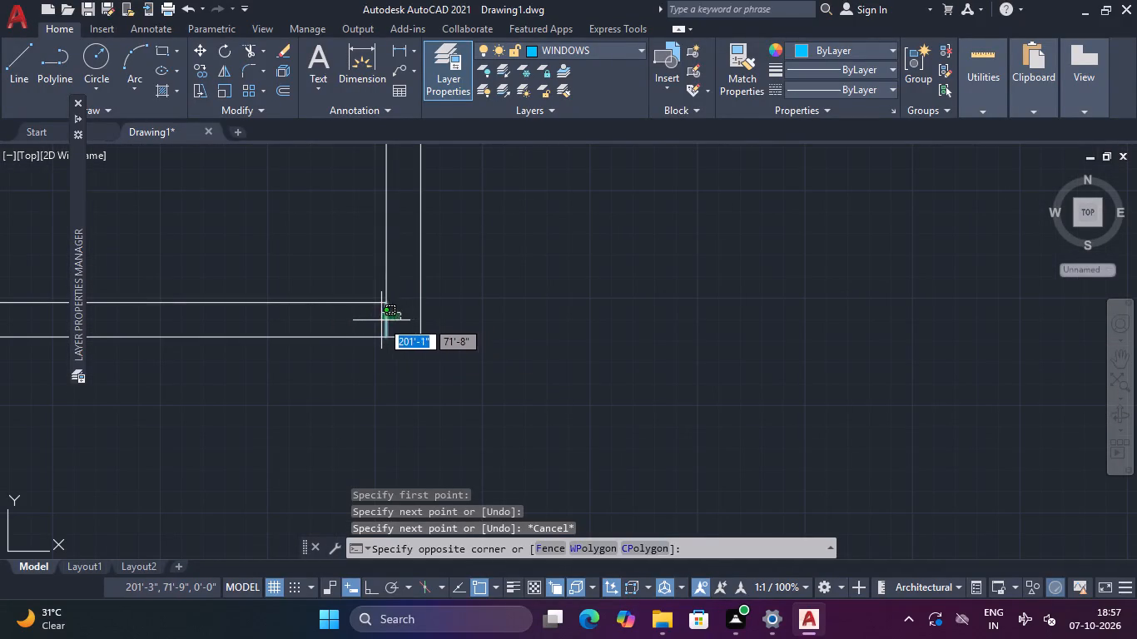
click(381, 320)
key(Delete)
On layer 0, draw a line across the upper-left room's bottom wall at the room's inner right corner.
click(600, 48)
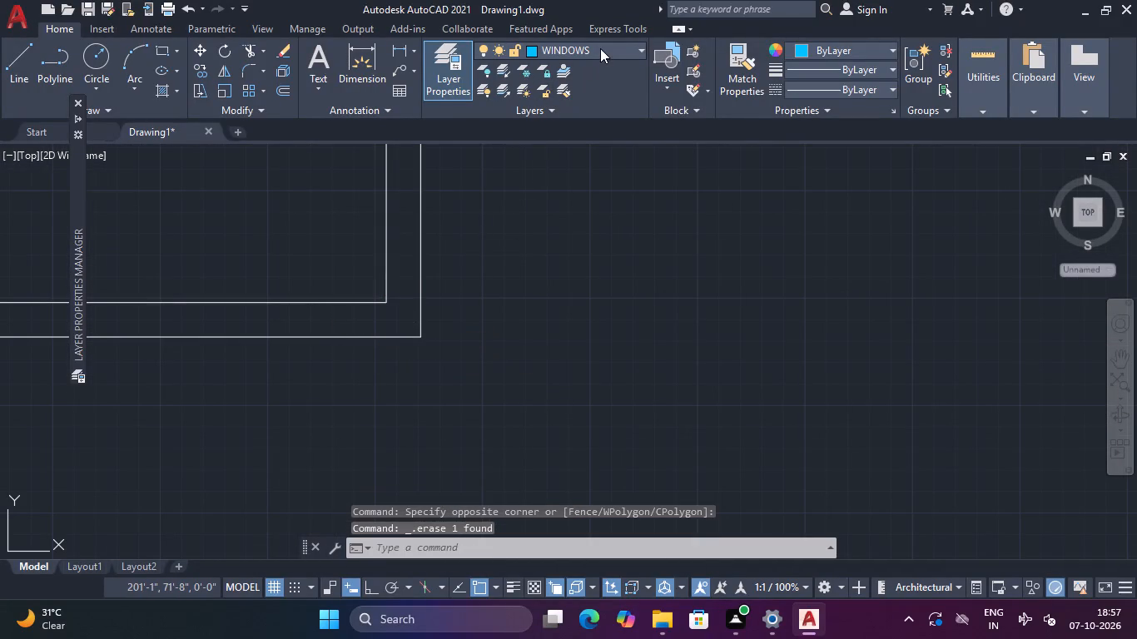
click(572, 73)
middle_drag(524, 247, 572, 244)
key(Escape)
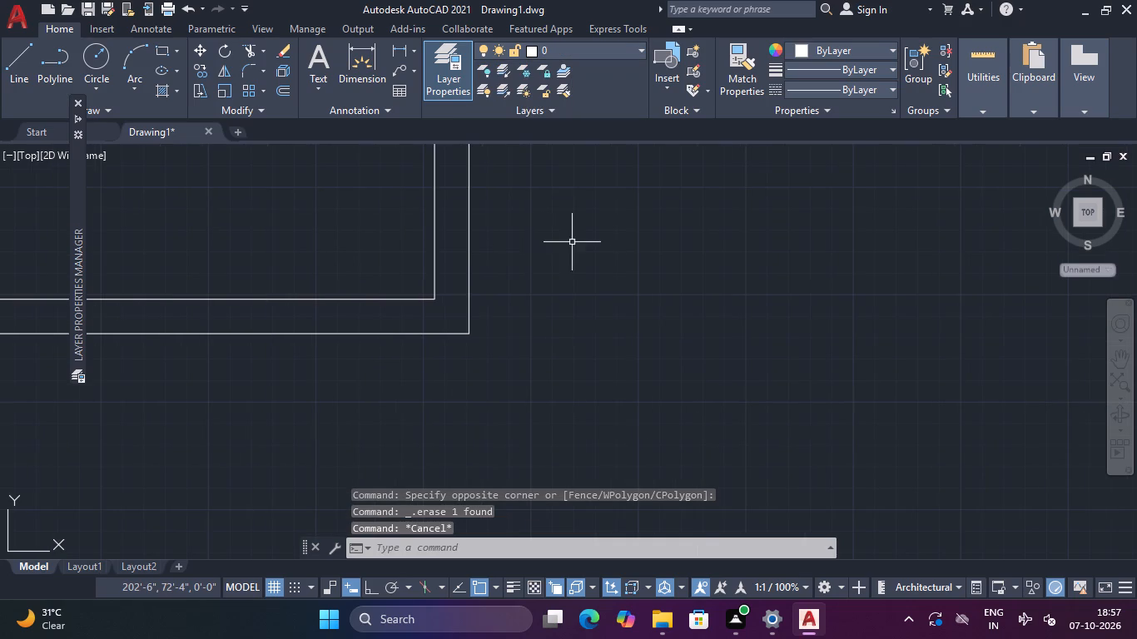
text(L)
key(space)
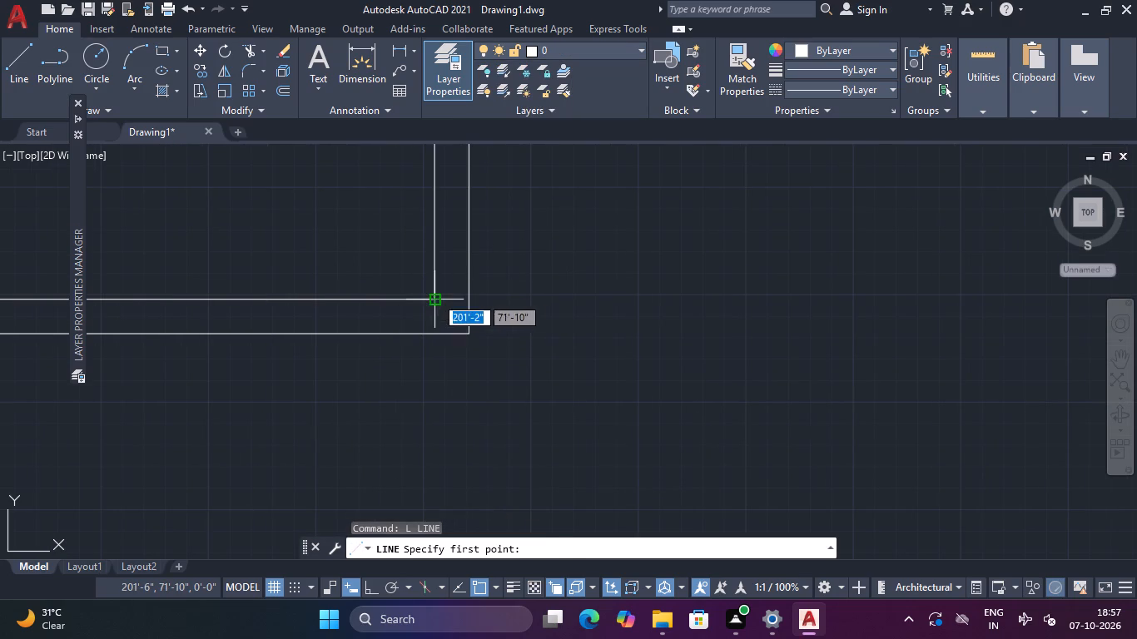
click(435, 296)
click(439, 334)
key(Escape)
middle_drag(538, 299, 569, 290)
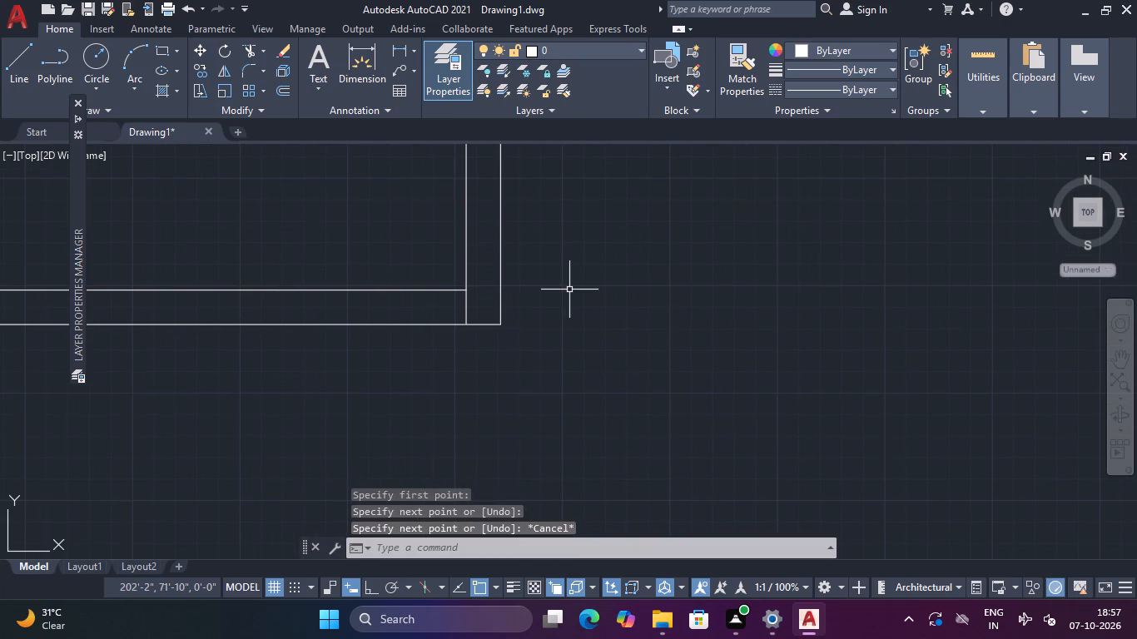
Offset the short line across the upper-left room's bottom wall 6" to the left.
text(O)
key(space)
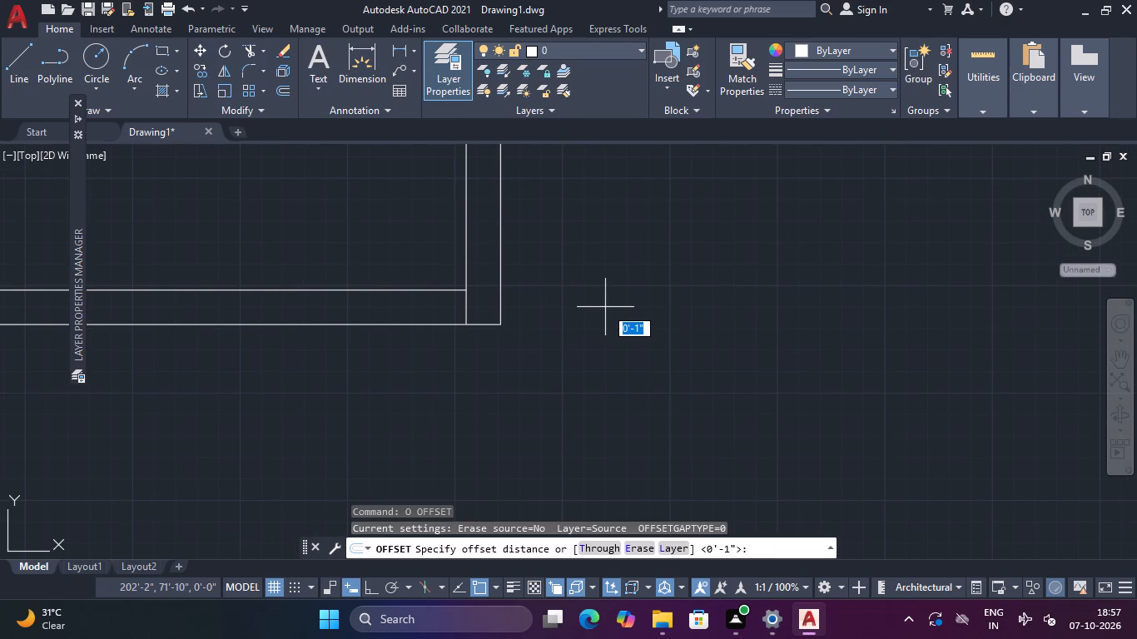
key(4)
key(BackSpace)
key(BackSpace)
text(6")
key(Return)
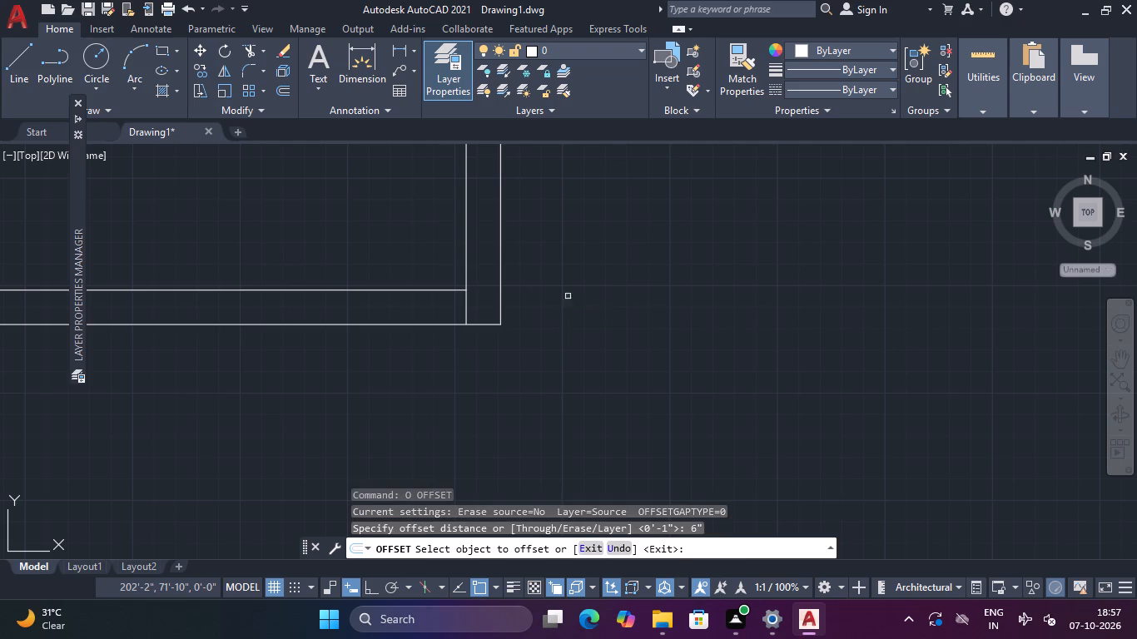
click(466, 317)
click(400, 309)
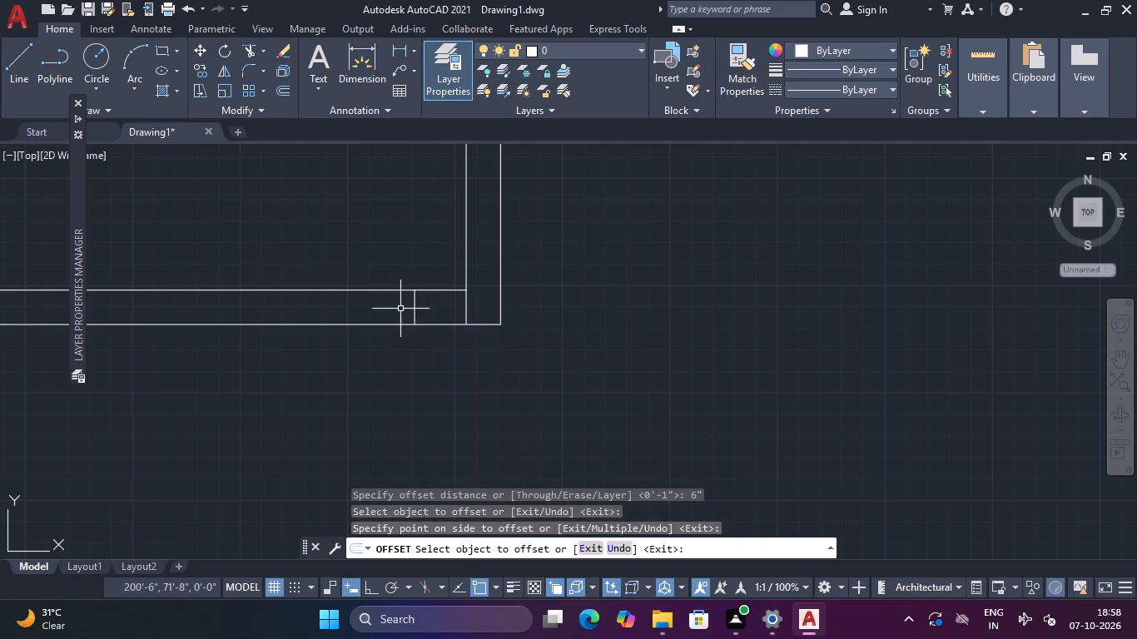
key(Escape)
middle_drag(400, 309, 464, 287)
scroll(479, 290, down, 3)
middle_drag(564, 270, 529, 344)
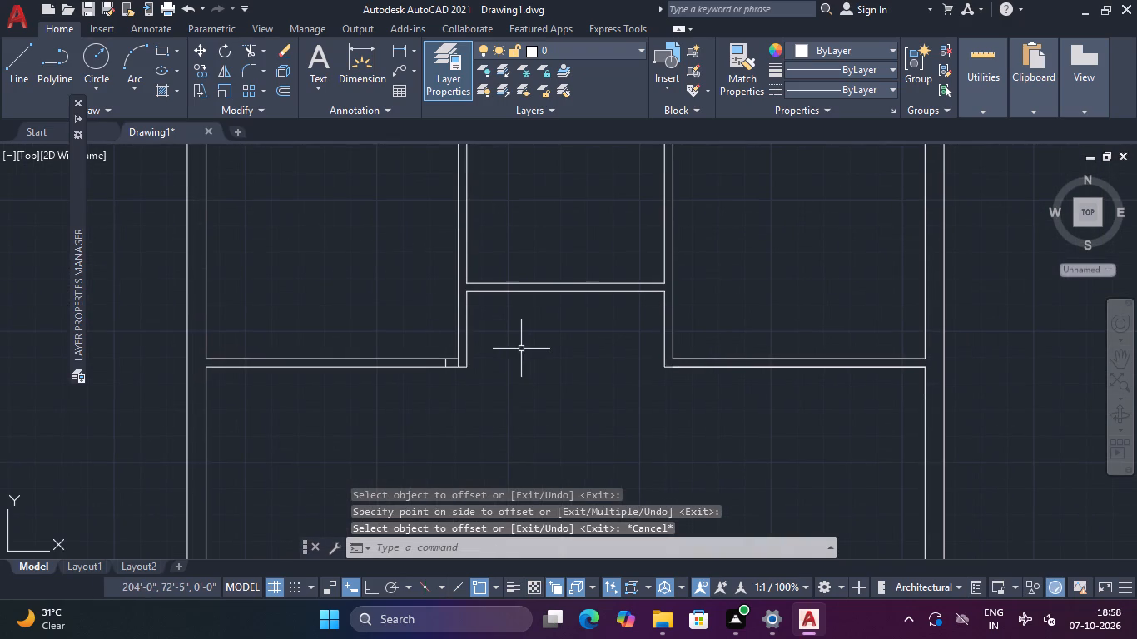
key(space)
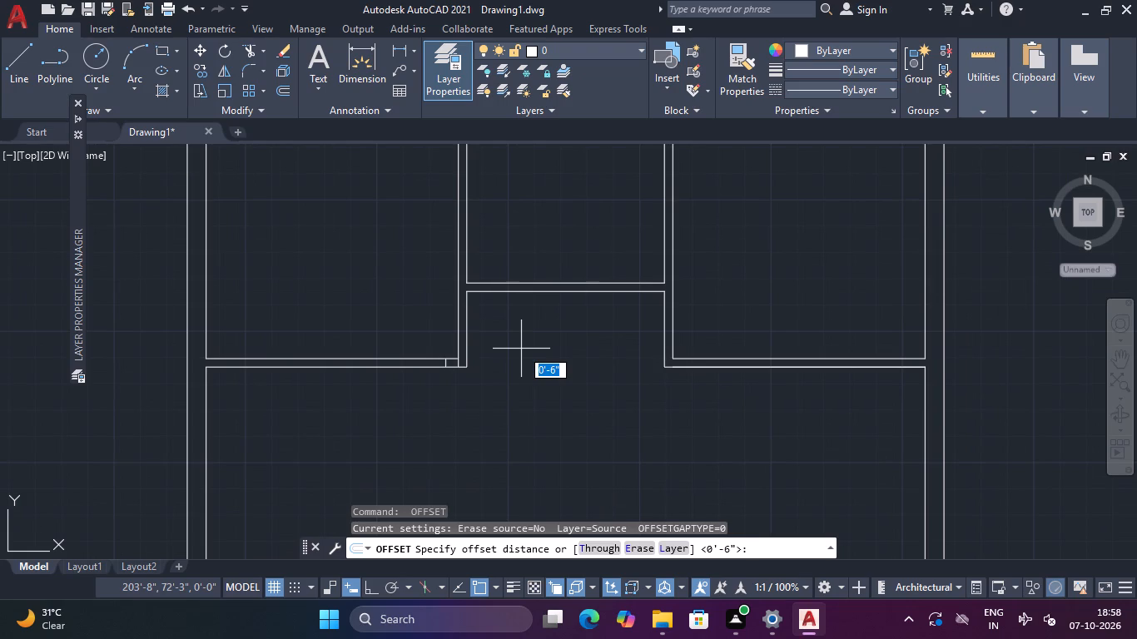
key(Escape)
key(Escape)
Draw a line across the upper-middle room's bottom wall at the room's inner right corner.
text(L)
key(space)
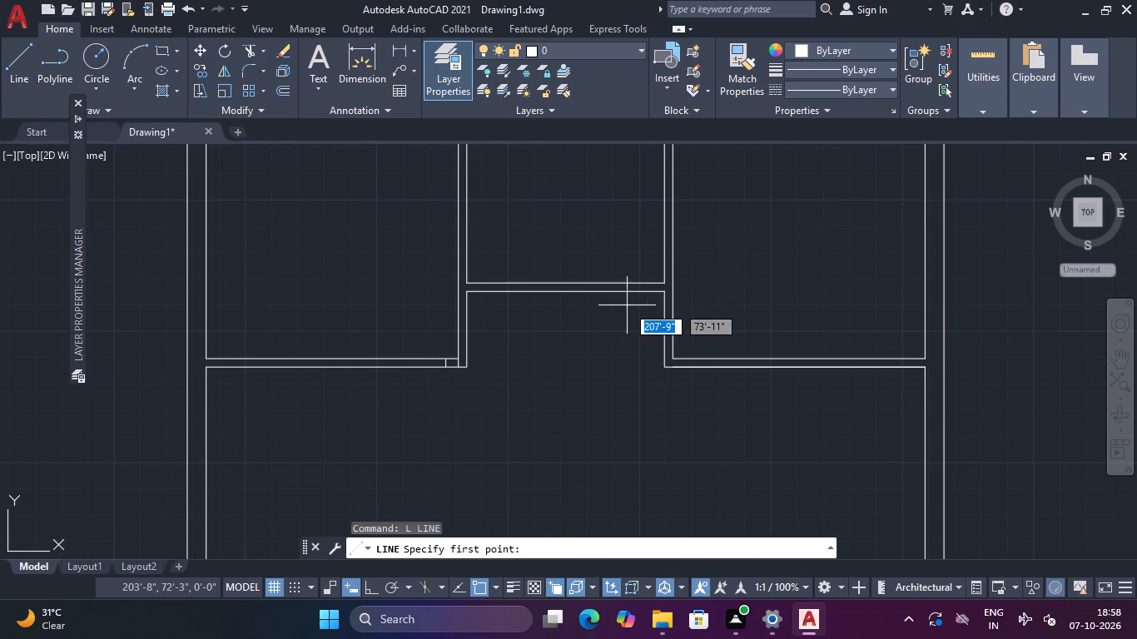
scroll(628, 292, up, 2)
middle_drag(609, 330, 508, 417)
click(619, 352)
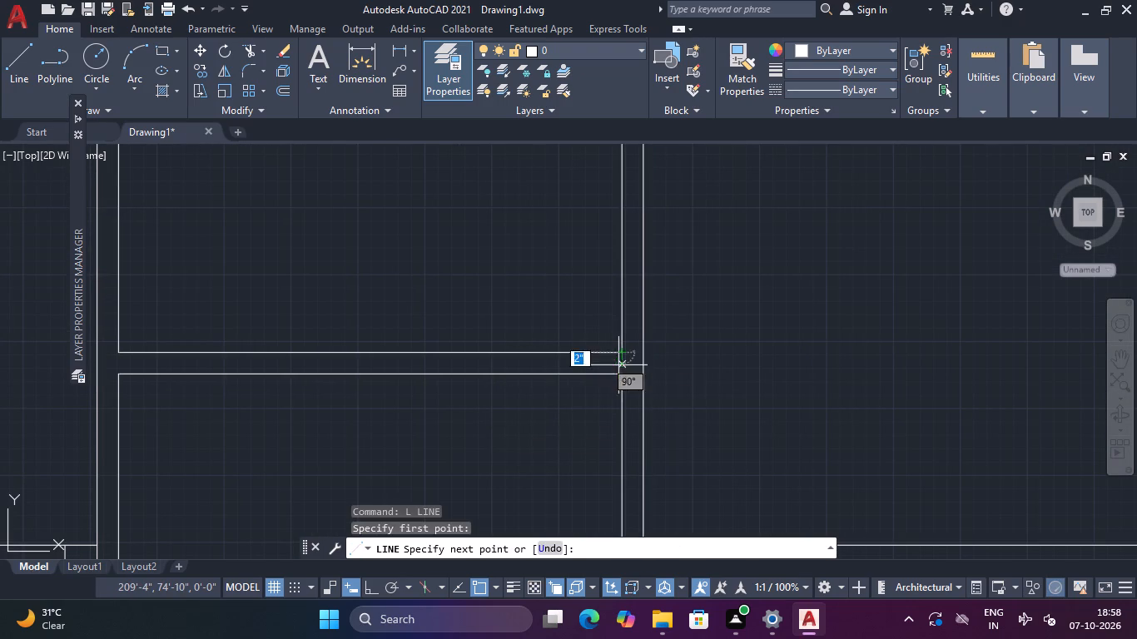
click(617, 372)
key(Escape)
Offset the short line across the upper-middle room's bottom wall 6" to the left.
text(O)
key(space)
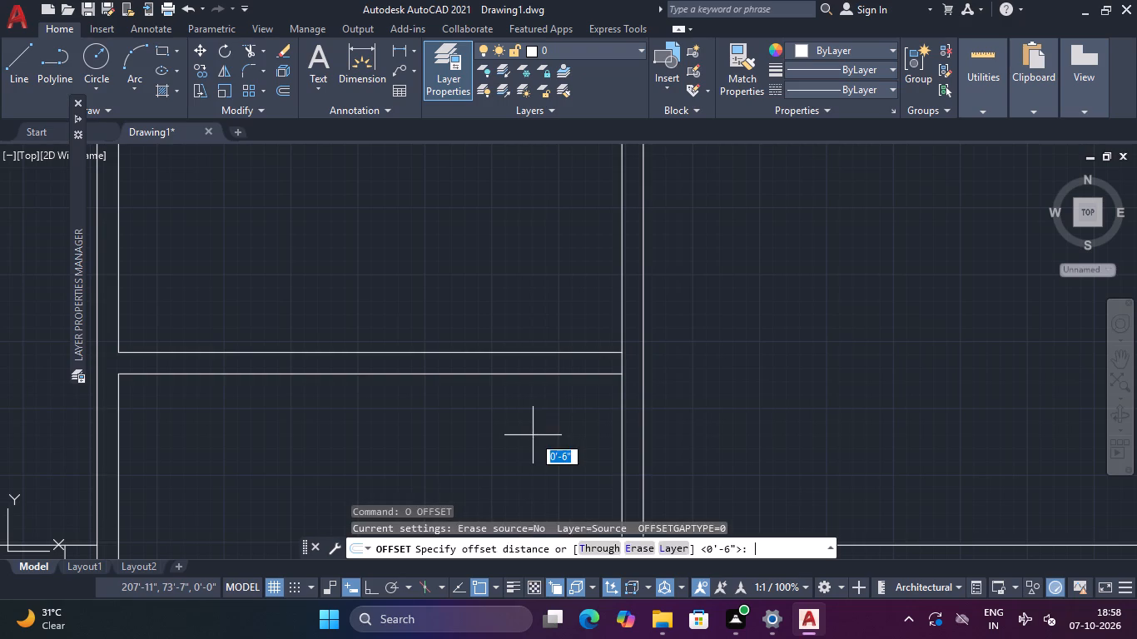
key(space)
scroll(628, 351, up, 1)
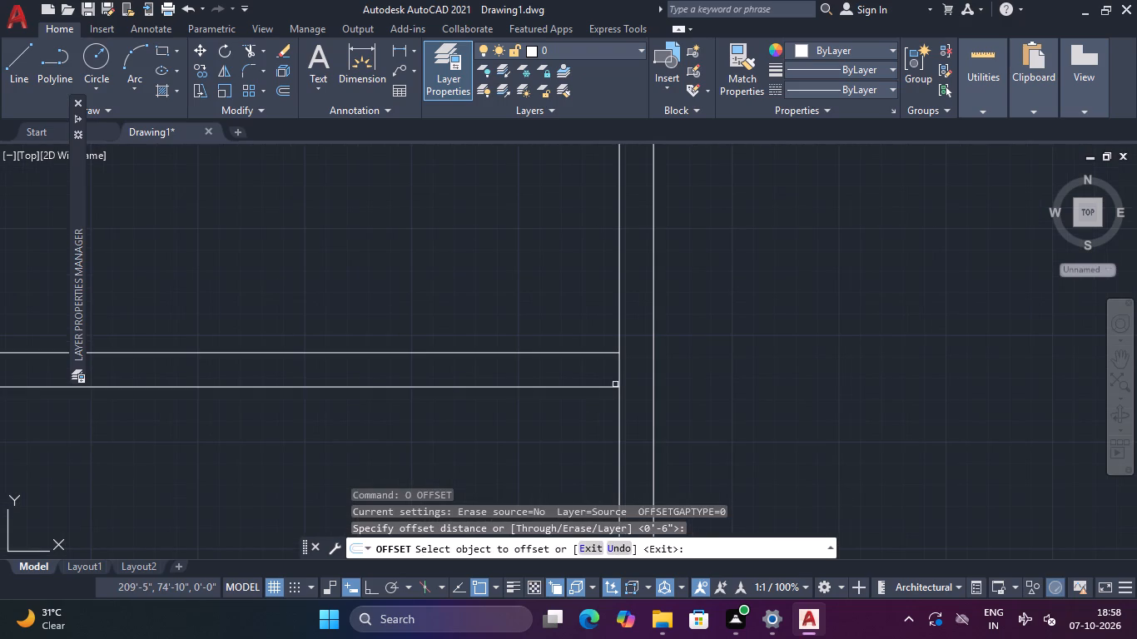
click(618, 370)
click(561, 367)
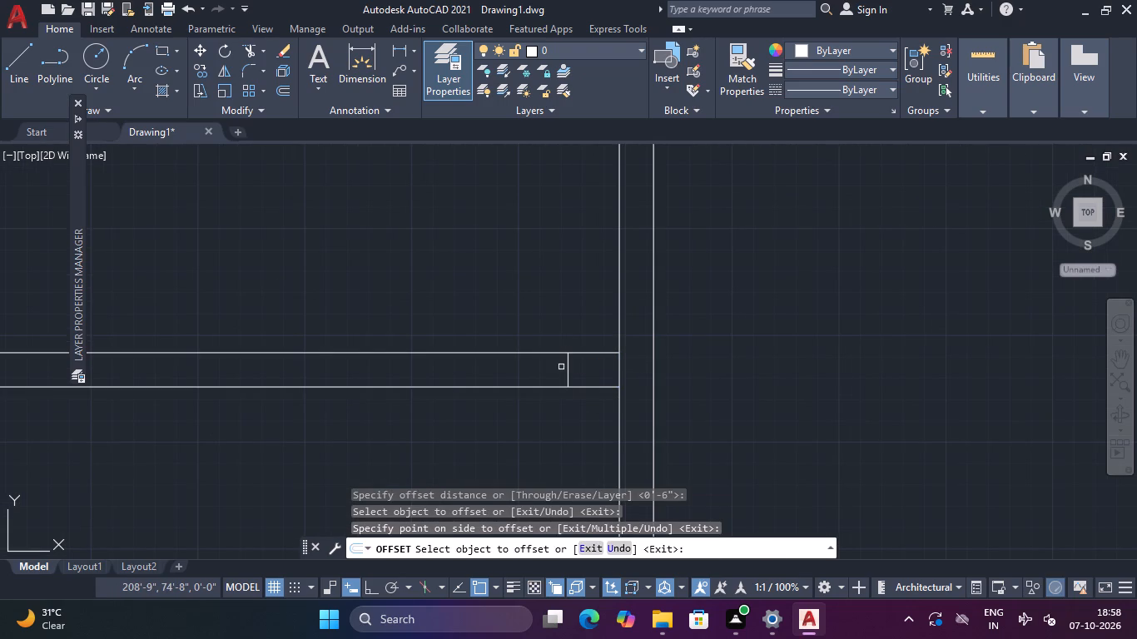
key(Escape)
key(Escape)
scroll(561, 367, down, 4)
key(Escape)
key(Escape)
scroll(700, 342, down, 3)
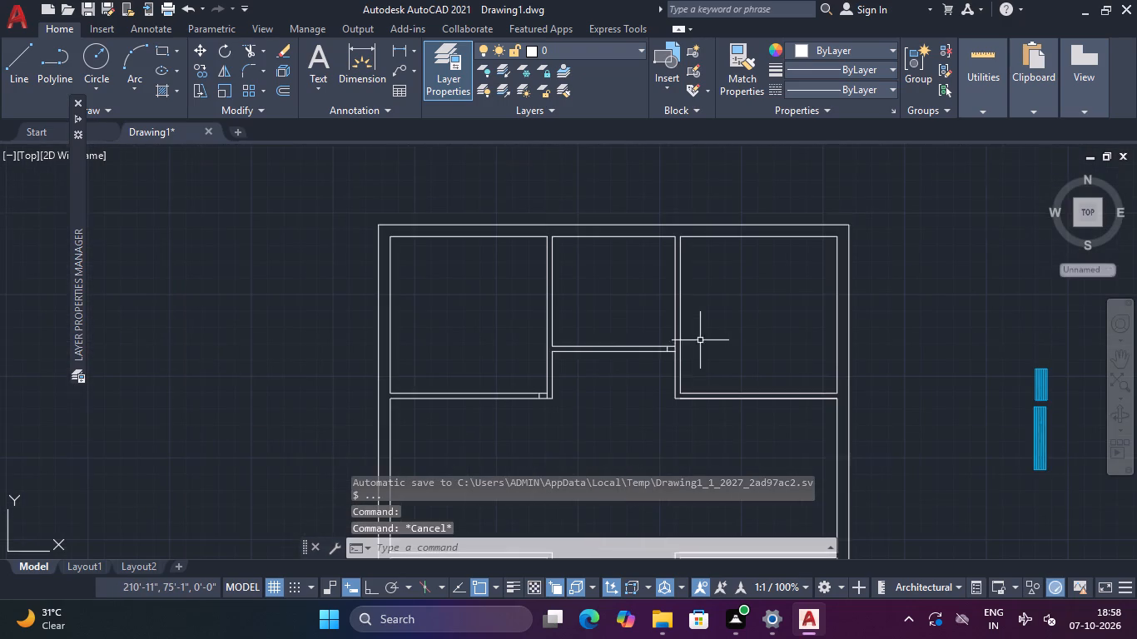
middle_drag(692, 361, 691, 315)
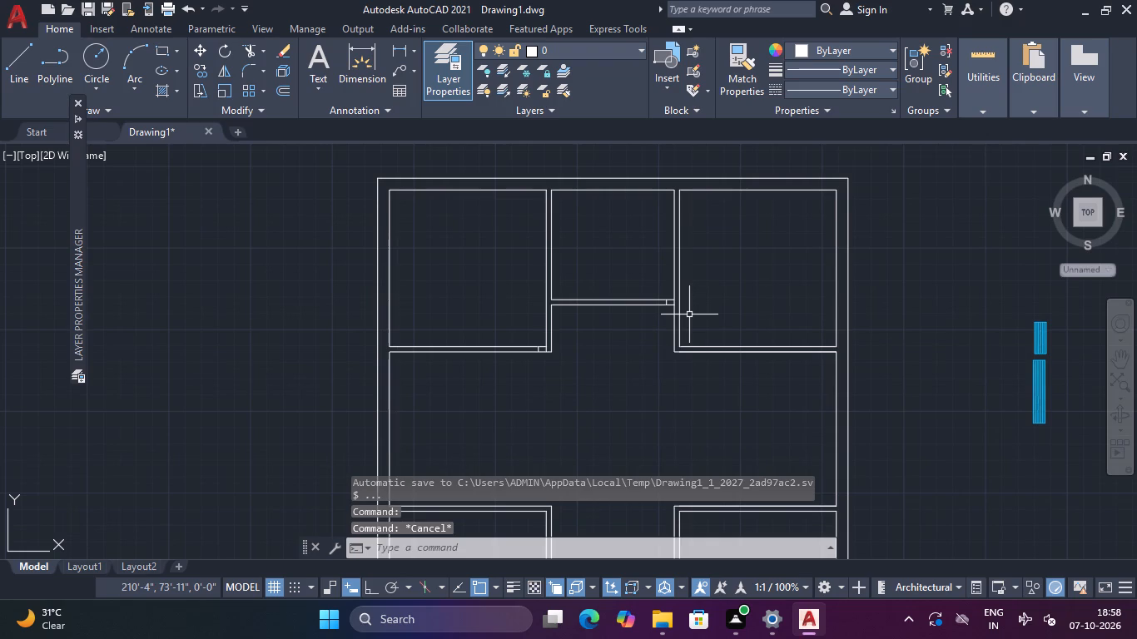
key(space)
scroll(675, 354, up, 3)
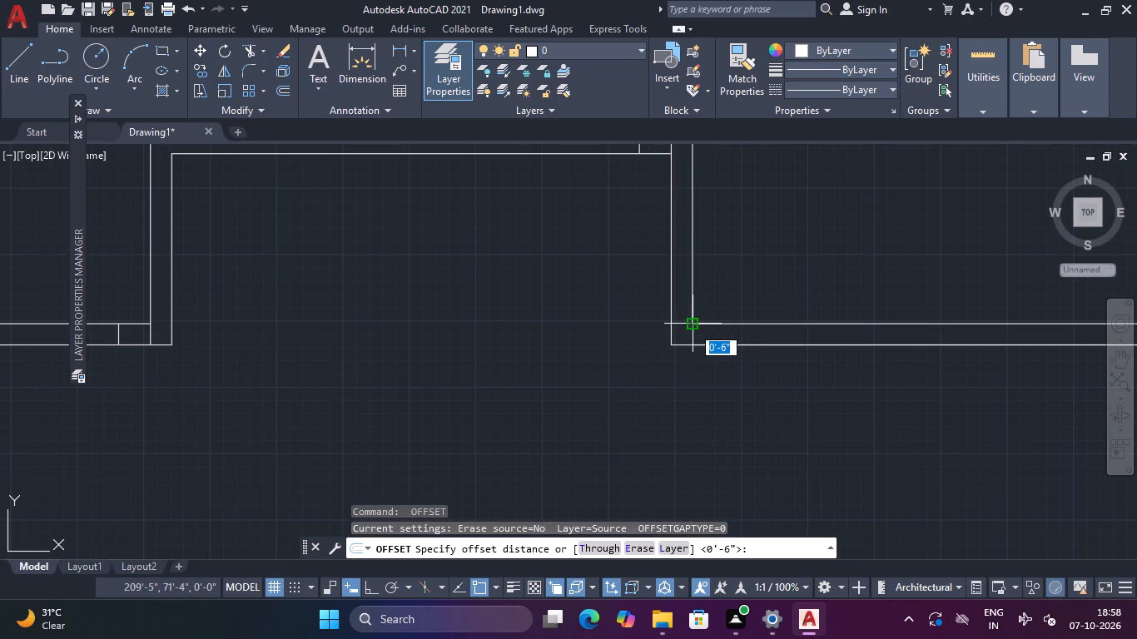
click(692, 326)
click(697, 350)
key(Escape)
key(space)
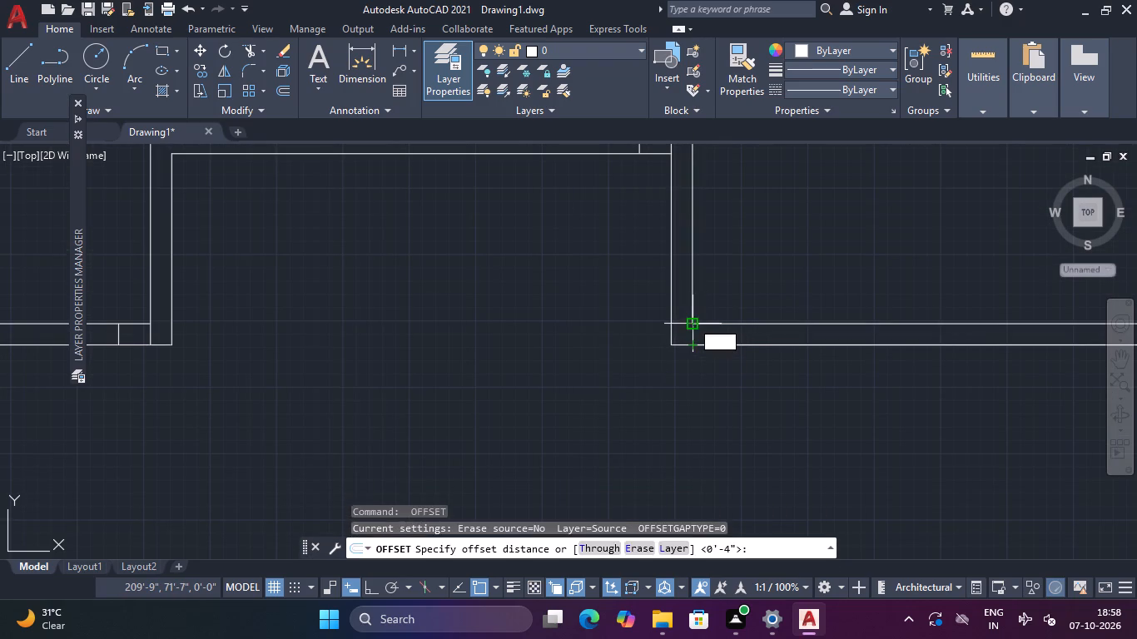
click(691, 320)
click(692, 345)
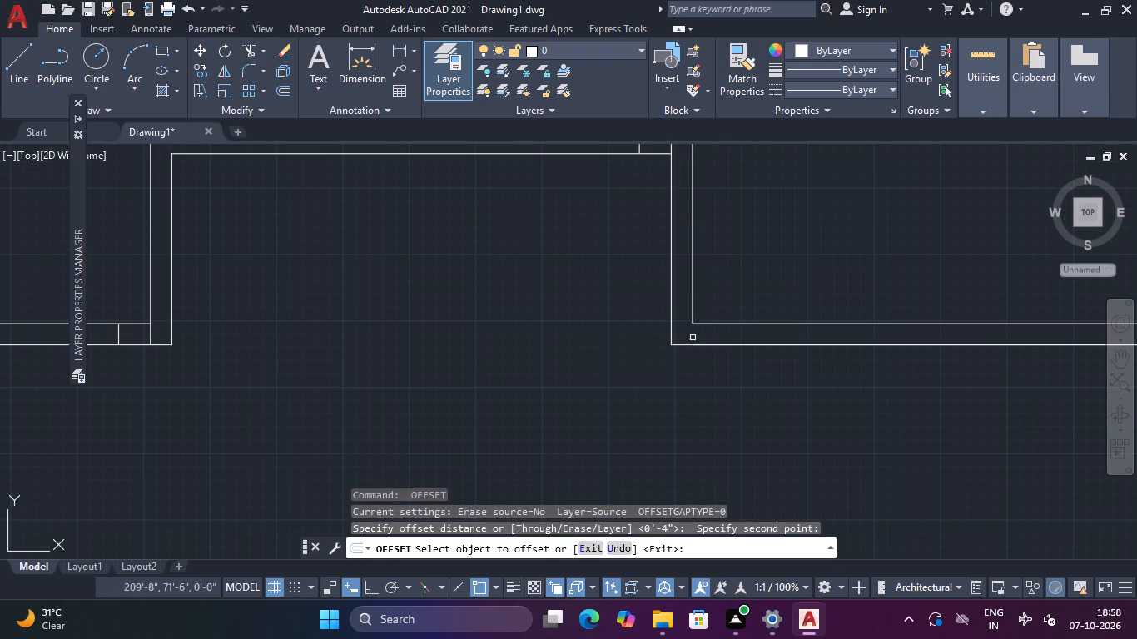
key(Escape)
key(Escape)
Draw a line across the upper-right room's bottom wall at the room's inner left corner.
text(L)
key(space)
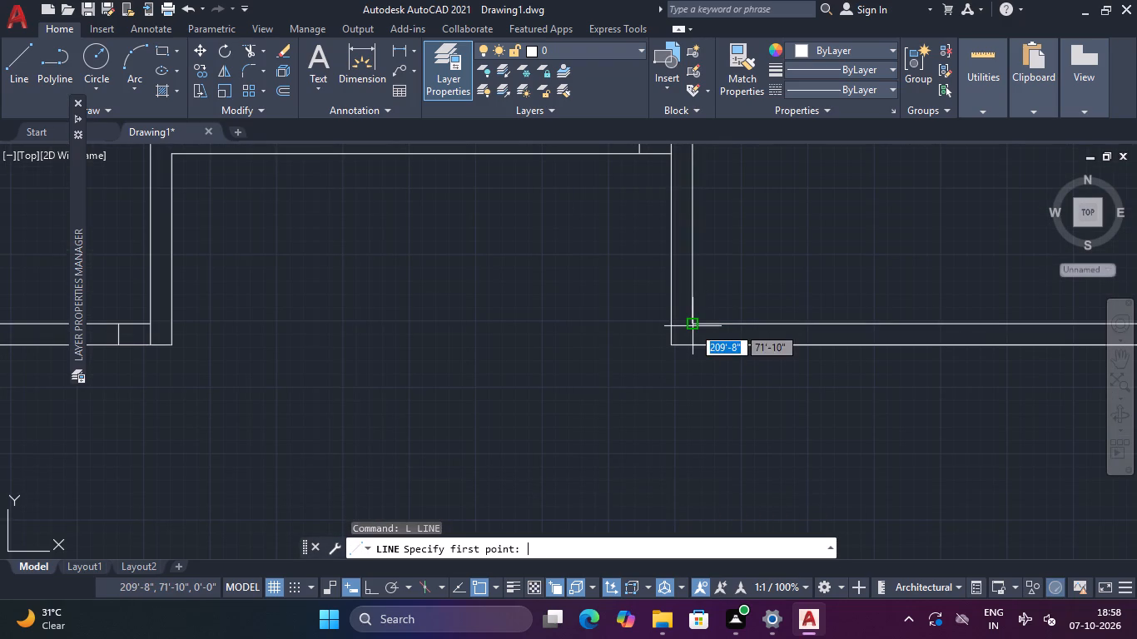
click(693, 326)
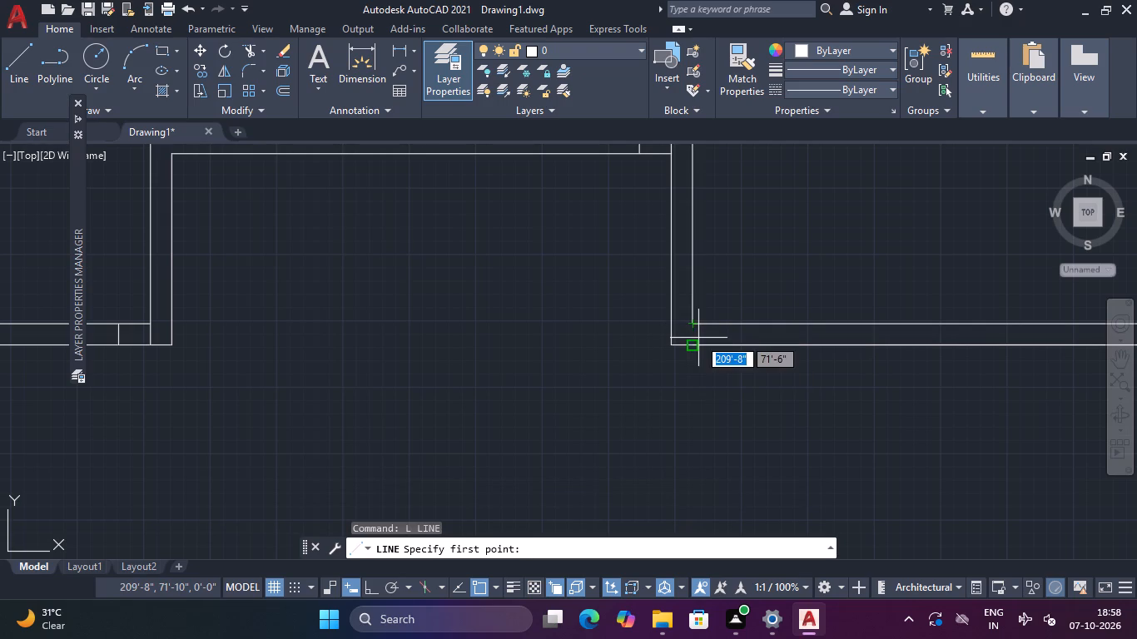
click(689, 349)
click(689, 326)
key(Escape)
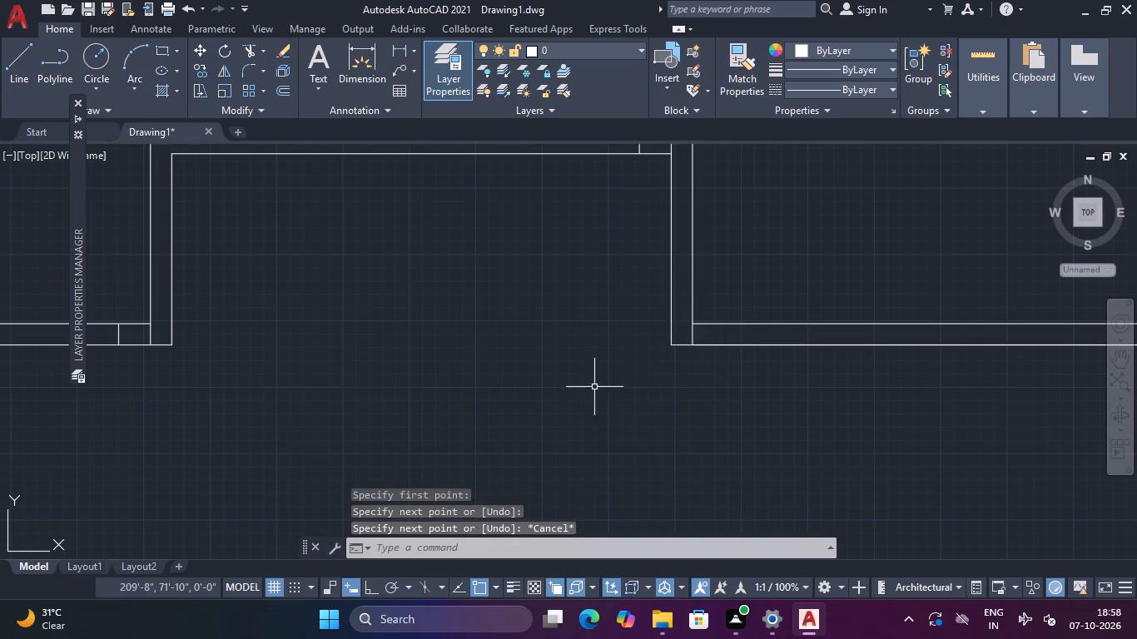
Draw a short line across the lower-left room's top wall at the midpoint of its inner edge.
scroll(588, 389, down, 2)
middle_drag(575, 394, 648, 149)
scroll(643, 215, down, 1)
middle_drag(578, 293, 647, 235)
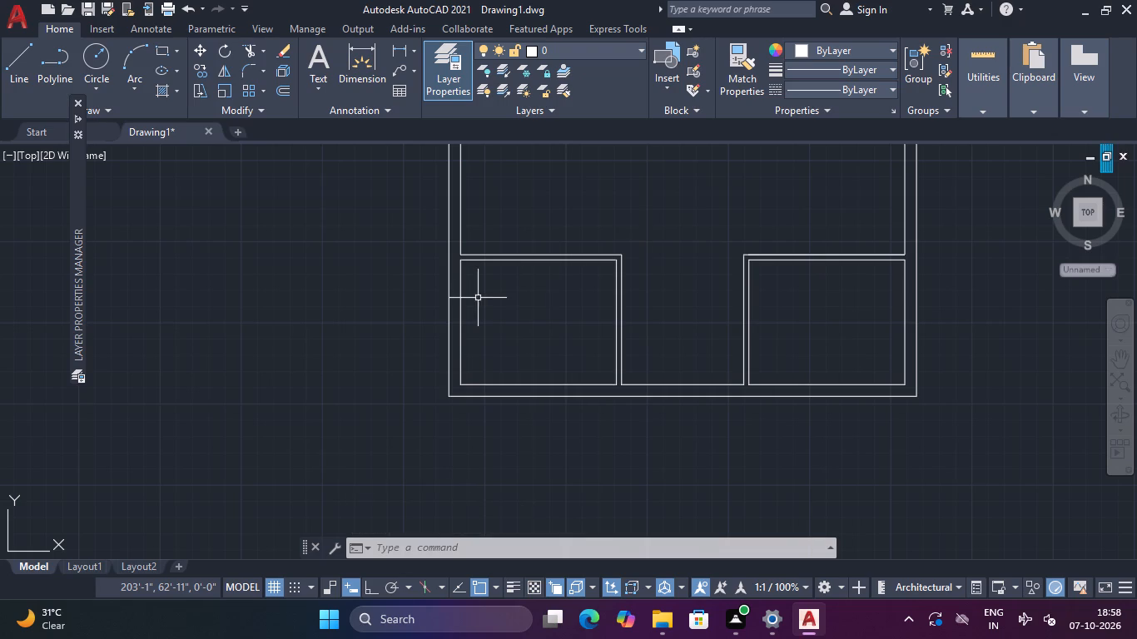
scroll(494, 283, up, 2)
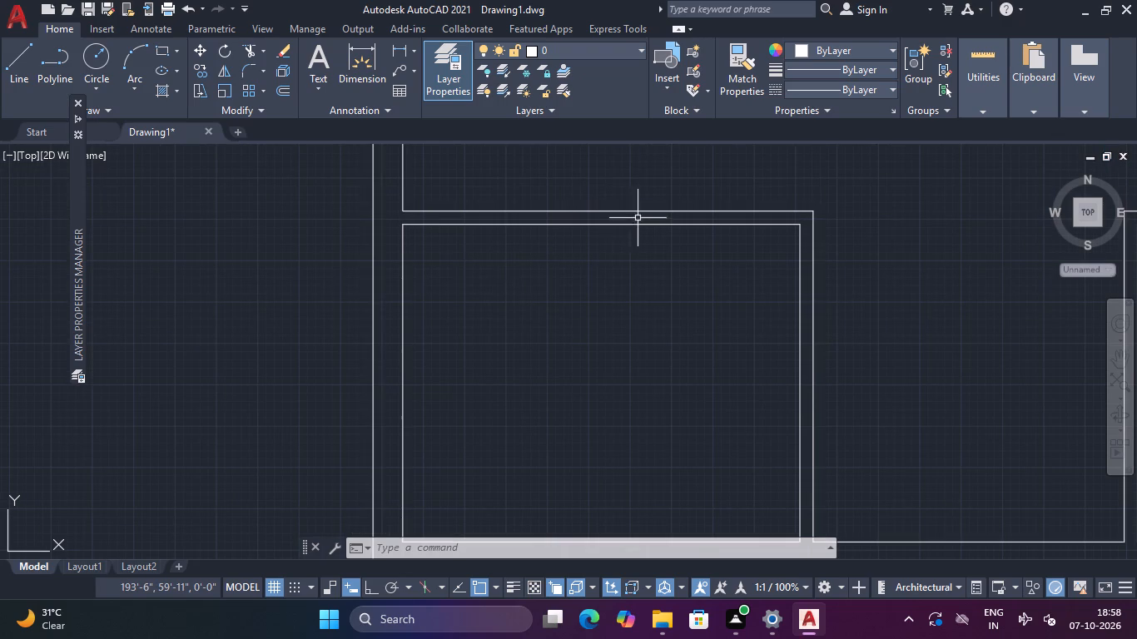
key(space)
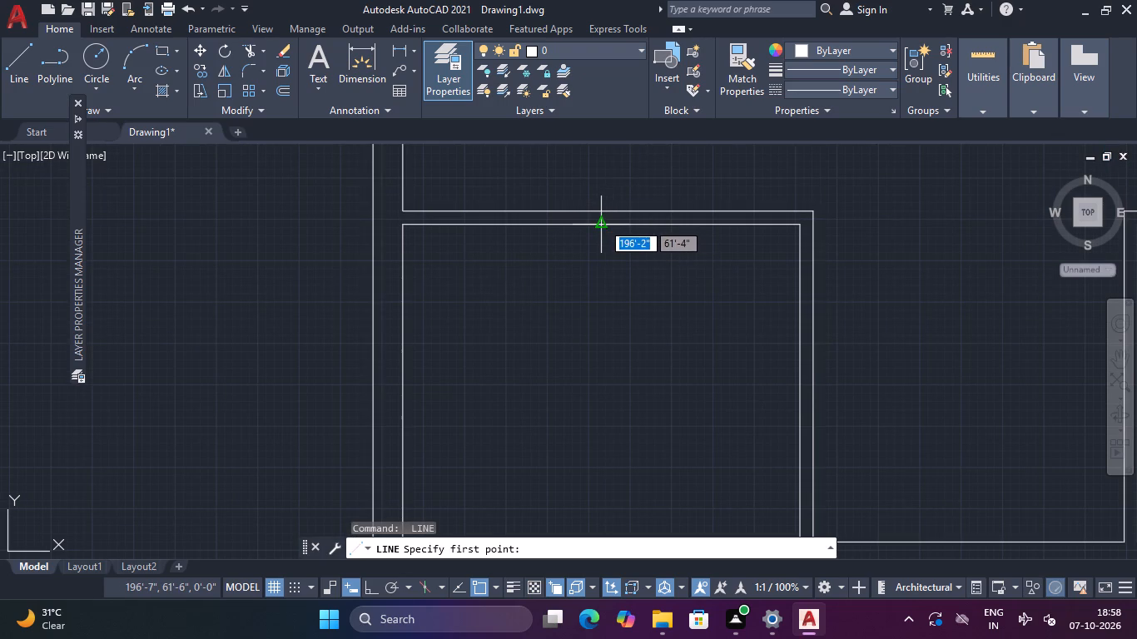
click(601, 222)
click(600, 211)
key(Escape)
Draw a short line across the lower-left room's right wall at the midpoint of its inner edge.
middle_drag(719, 359, 499, 205)
scroll(546, 226, down, 2)
middle_drag(567, 226, 567, 263)
key(space)
scroll(548, 270, up, 3)
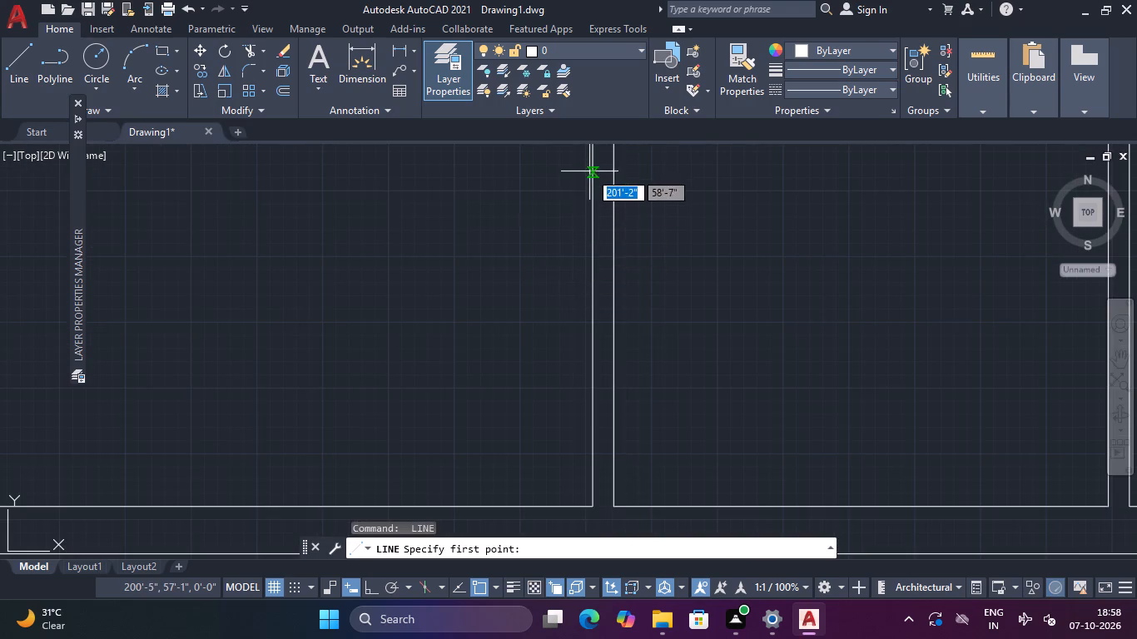
click(593, 253)
click(609, 254)
key(Escape)
Draw a short line across the lower-right room's top wall at the room's inner left corner.
scroll(632, 252, down, 3)
middle_drag(659, 250, 623, 270)
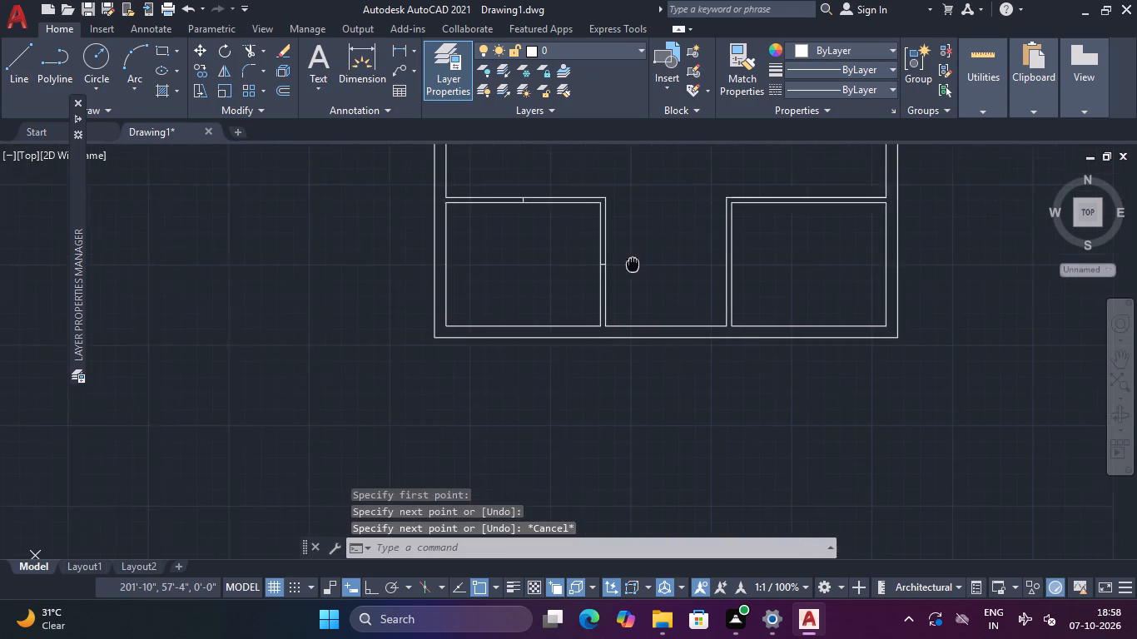
middle_drag(623, 270, 622, 270)
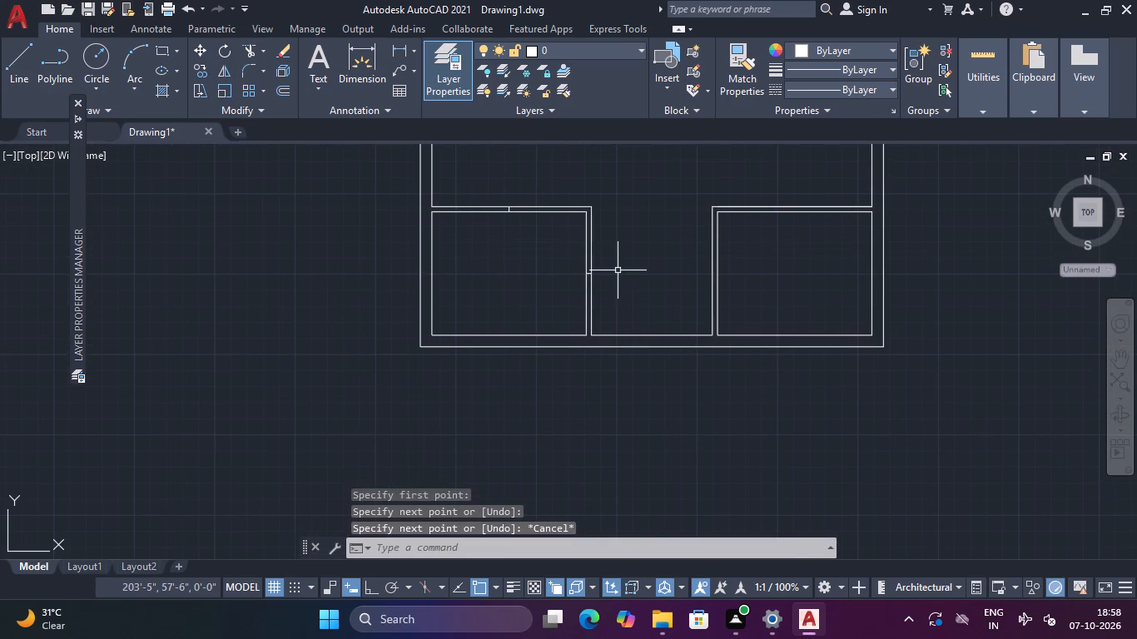
middle_drag(616, 270, 391, 285)
key(space)
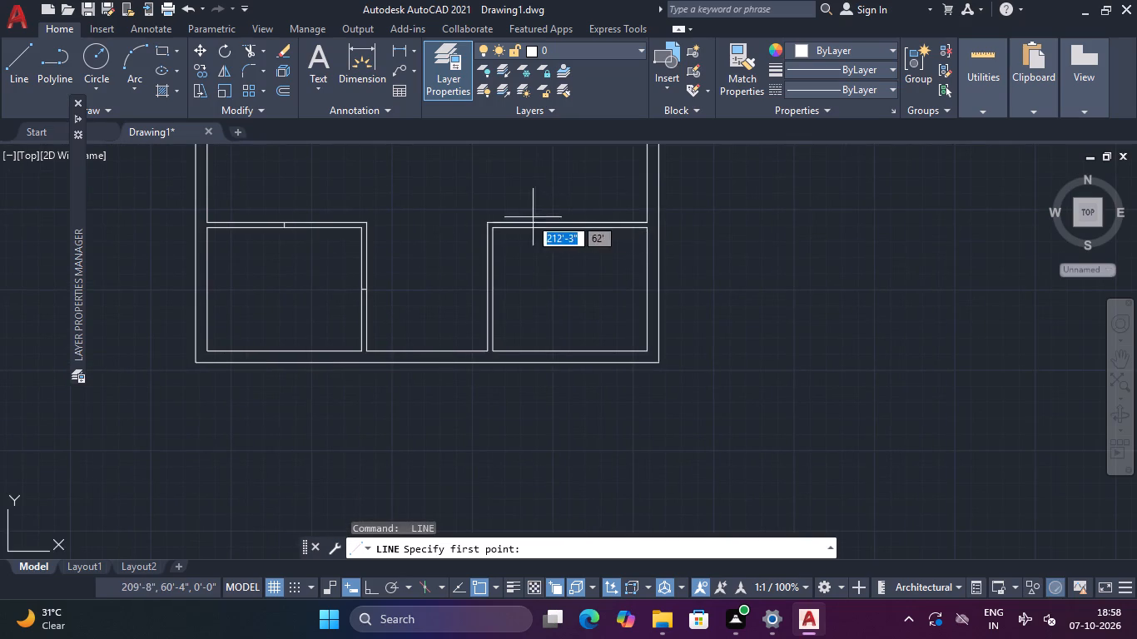
scroll(518, 221, up, 3)
click(418, 243)
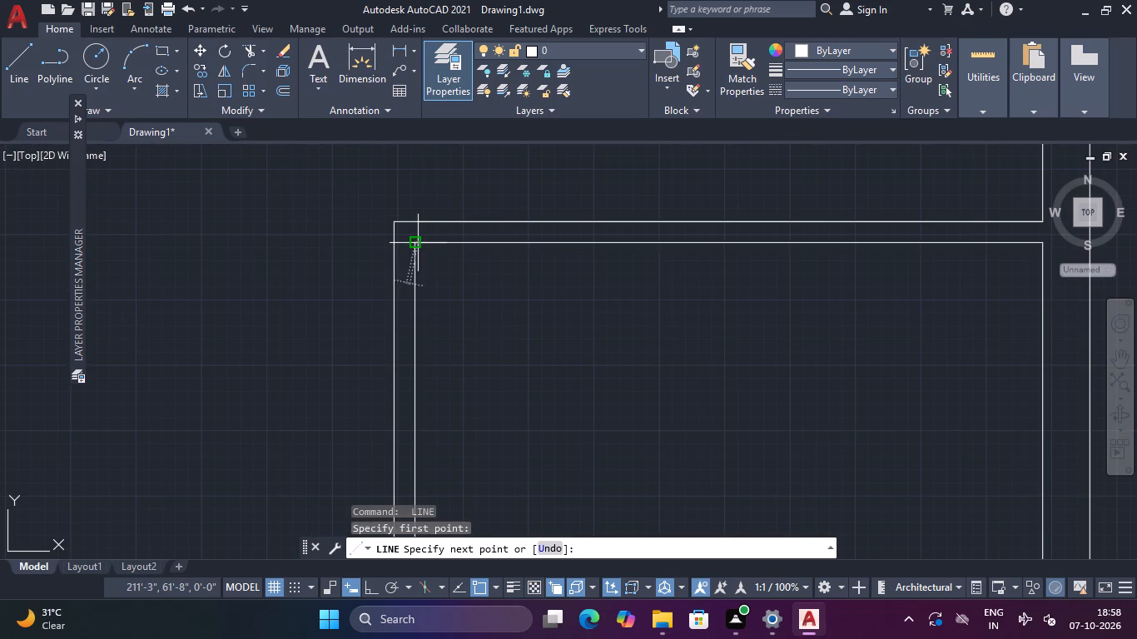
click(411, 222)
key(Escape)
scroll(499, 196, down, 2)
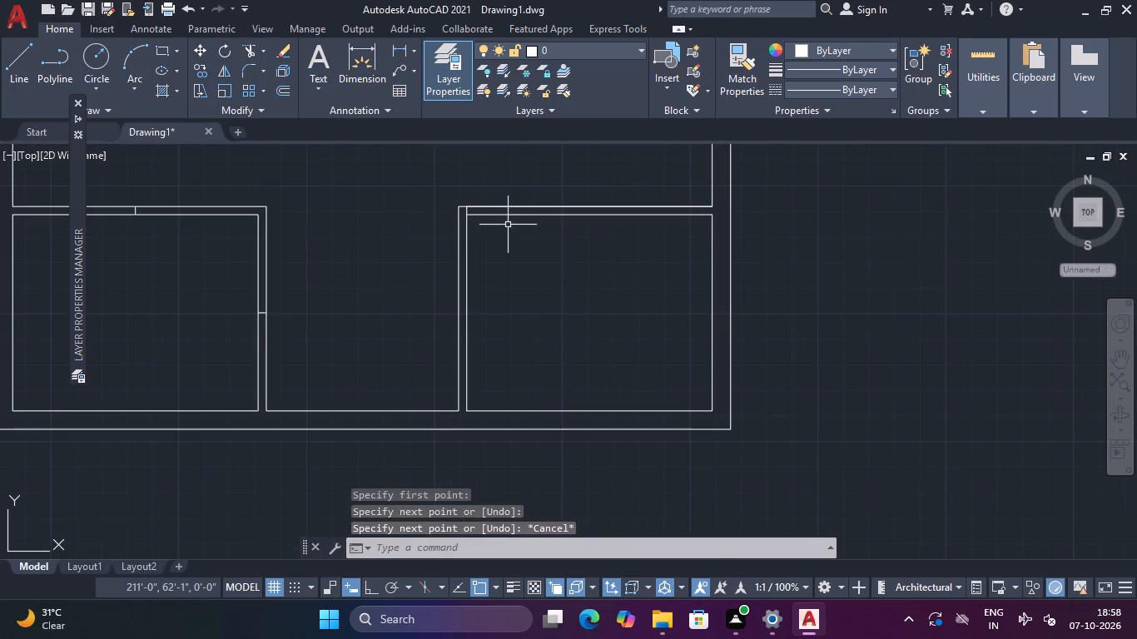
Offset the existing 6" marker line in the upper-middle room's bottom wall another 6" to the left.
middle_drag(508, 235, 497, 300)
scroll(495, 301, down, 3)
middle_drag(457, 270, 442, 327)
key(Escape)
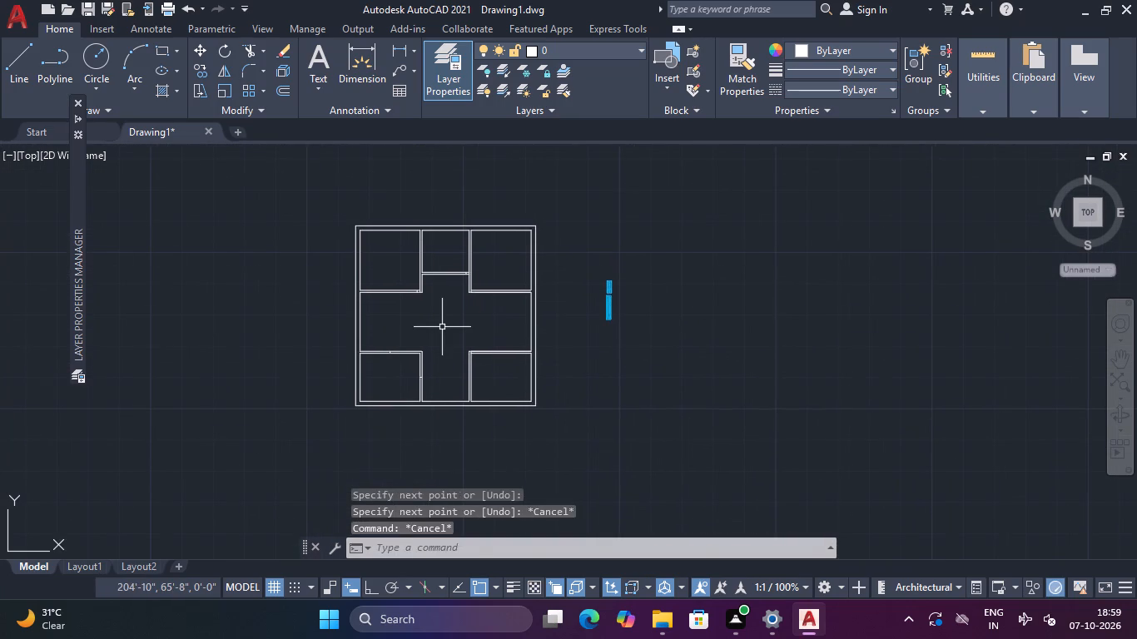
text(O)
key(space)
text(6")
key(Return)
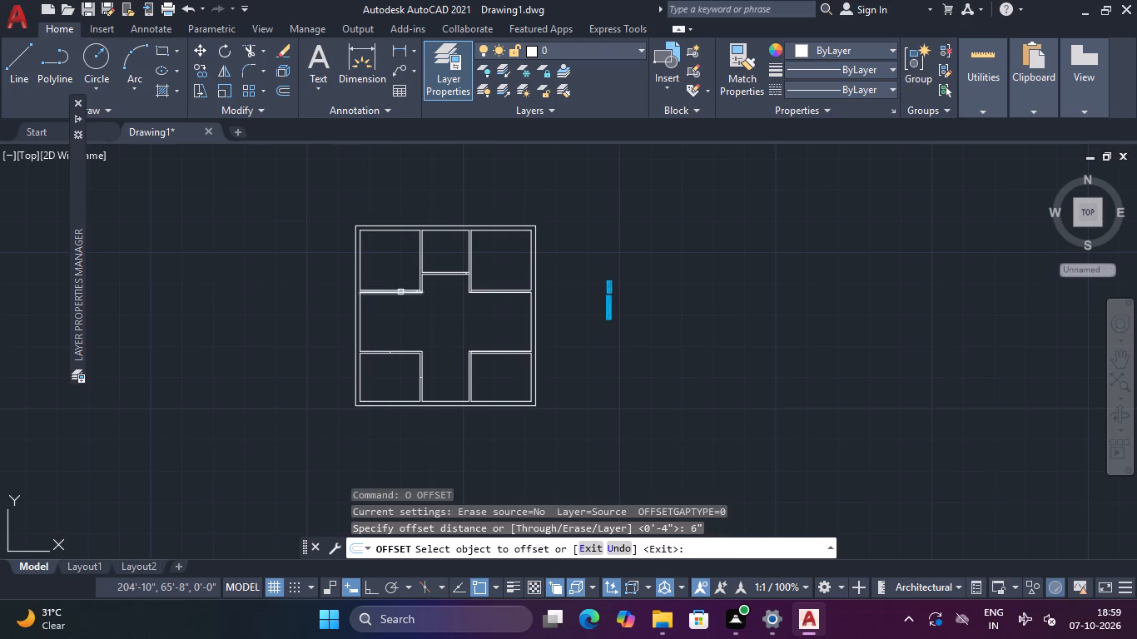
scroll(407, 288, up, 4)
middle_drag(564, 282, 517, 348)
scroll(683, 279, up, 2)
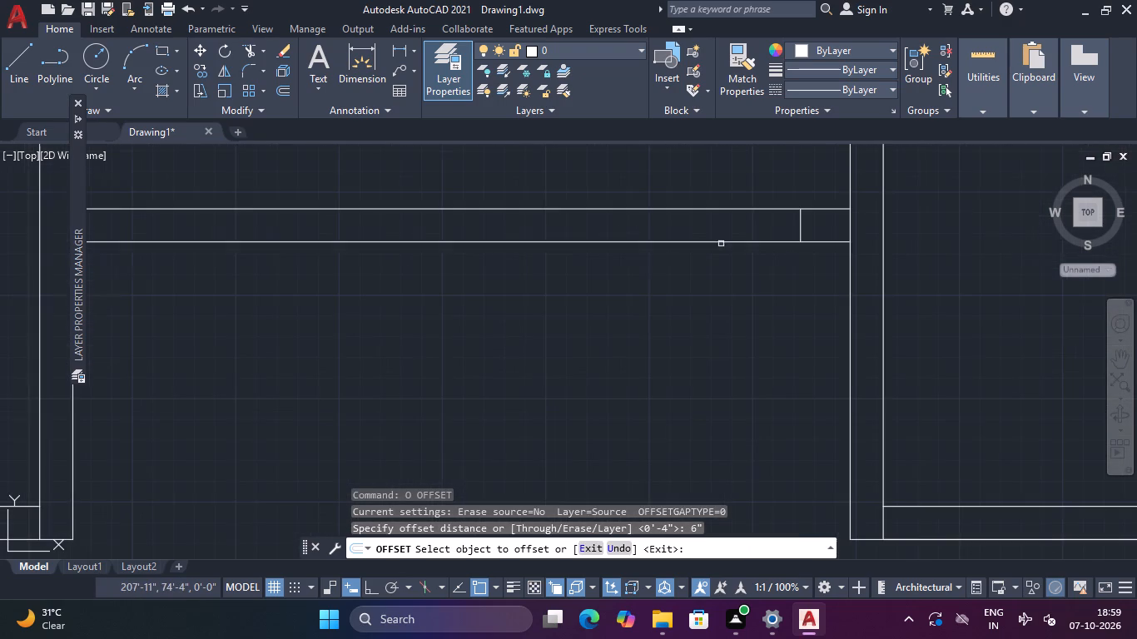
middle_drag(691, 269, 529, 354)
drag(638, 308, 629, 308)
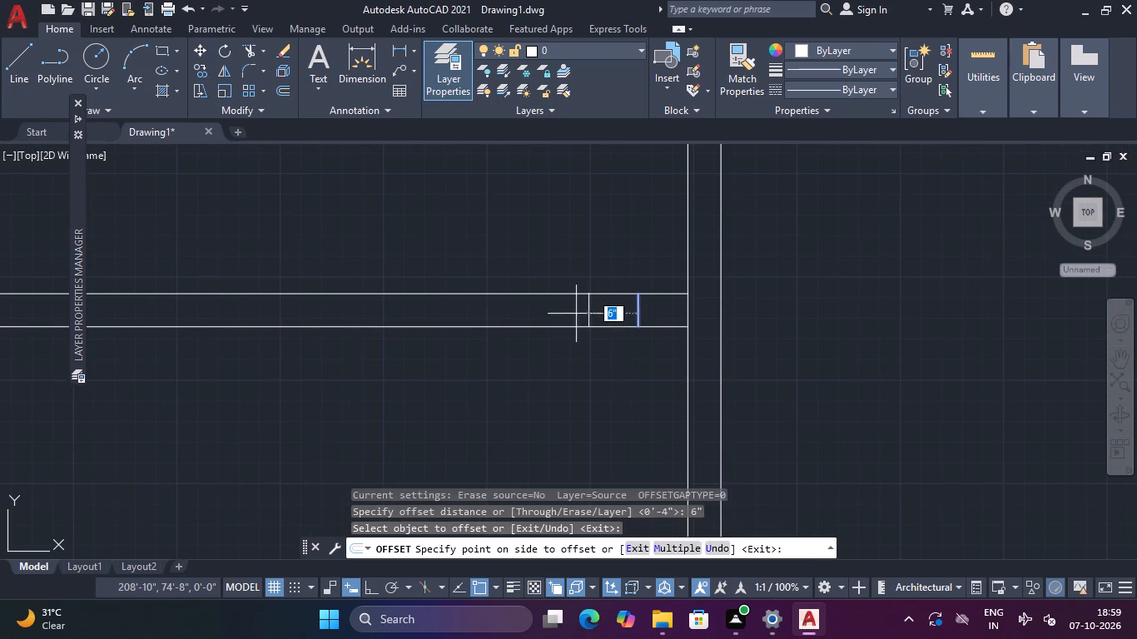
click(572, 314)
Offset the short corner line across the upper-right room's bottom wall 6" to the right.
scroll(633, 312, down, 3)
middle_drag(770, 315, 488, 255)
scroll(396, 324, up, 3)
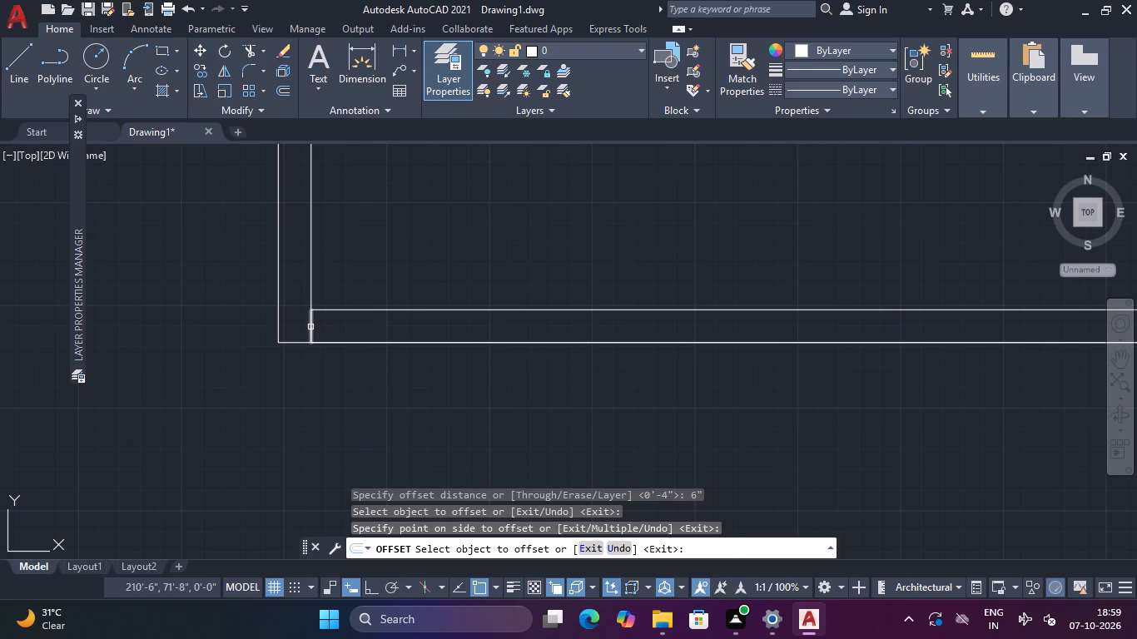
drag(310, 327, 331, 327)
click(442, 324)
Offset the short corner line across the lower-right room's top wall 6" to the right.
scroll(443, 324, down, 3)
middle_drag(431, 364, 493, 252)
scroll(501, 250, down, 2)
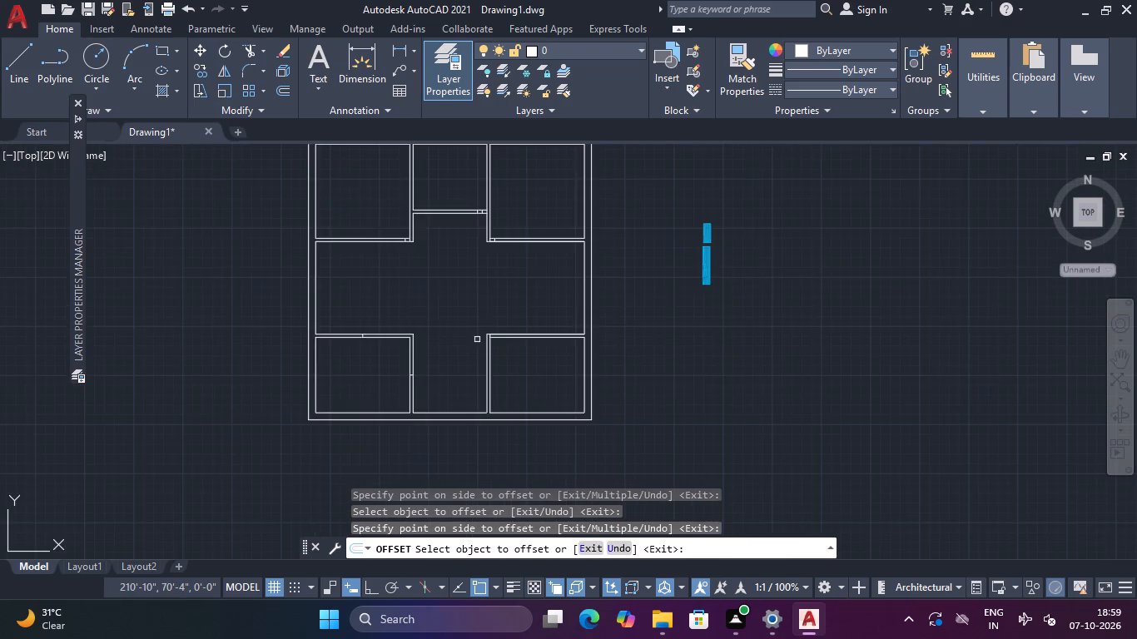
scroll(477, 343, up, 6)
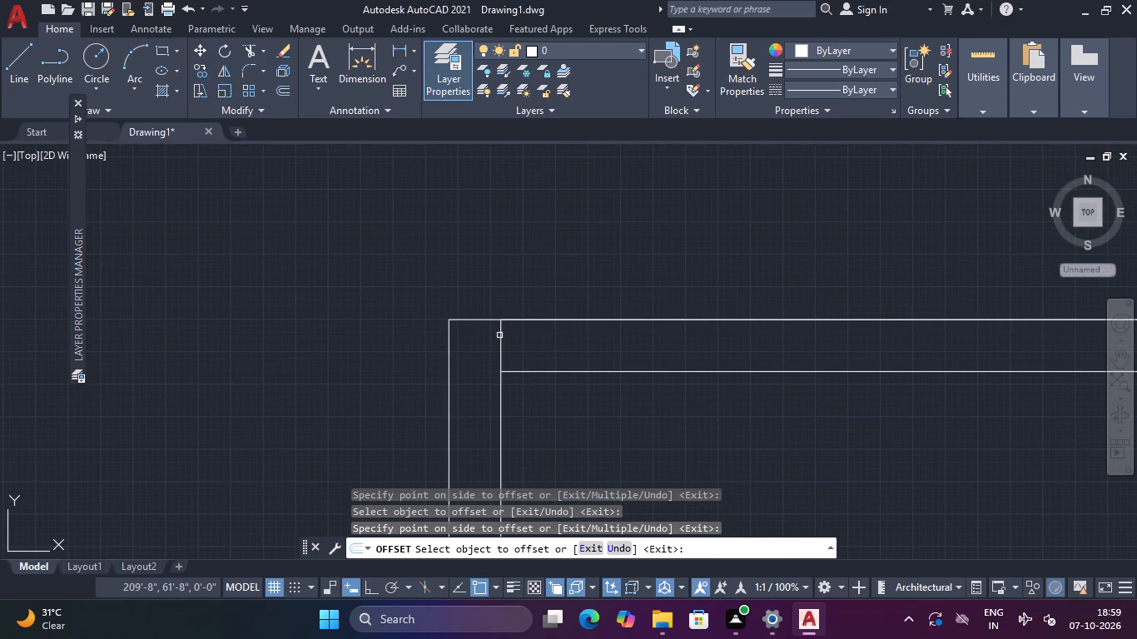
drag(499, 335, 507, 335)
click(580, 341)
scroll(455, 319, down, 1)
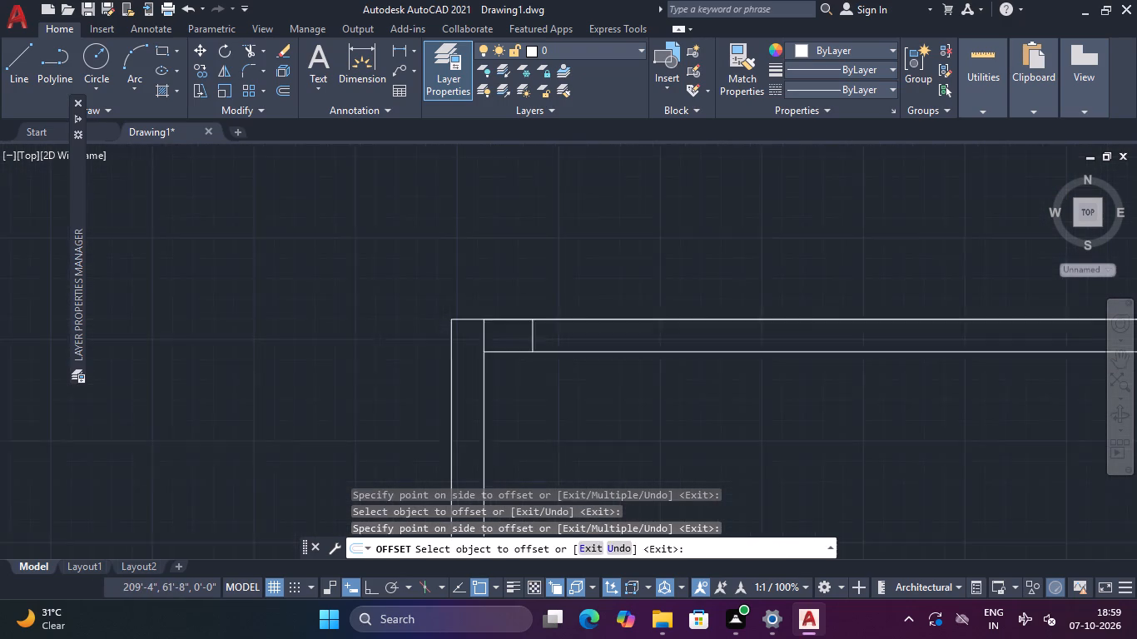
scroll(455, 319, down, 1)
middle_drag(385, 319, 618, 219)
scroll(632, 211, down, 1)
middle_drag(443, 380, 484, 334)
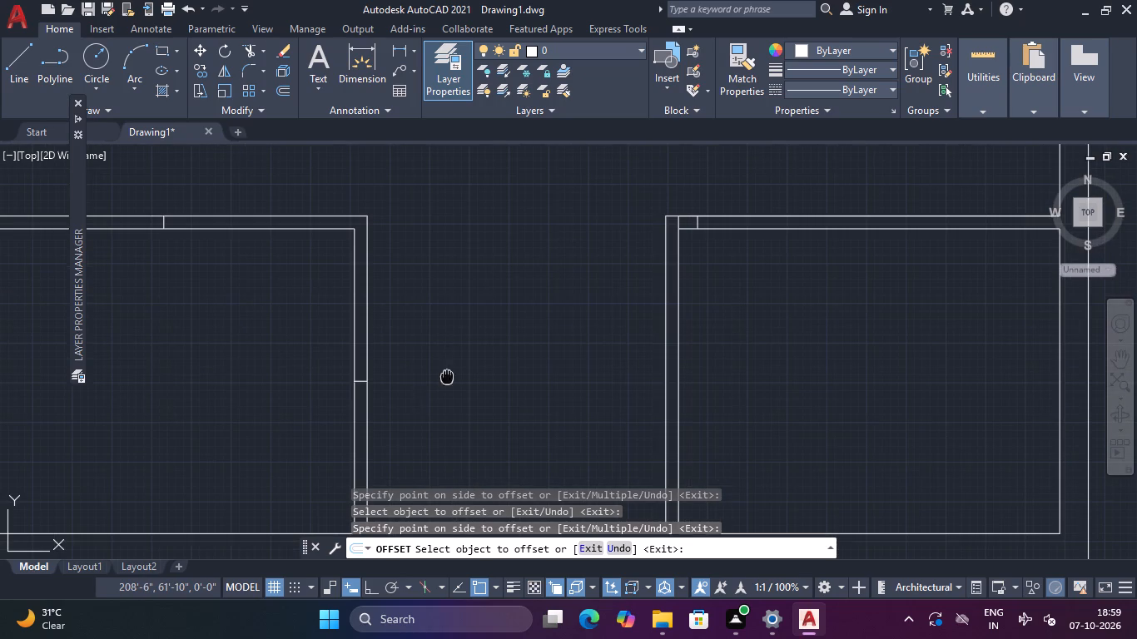
middle_drag(484, 334, 554, 264)
middle_drag(541, 277, 521, 320)
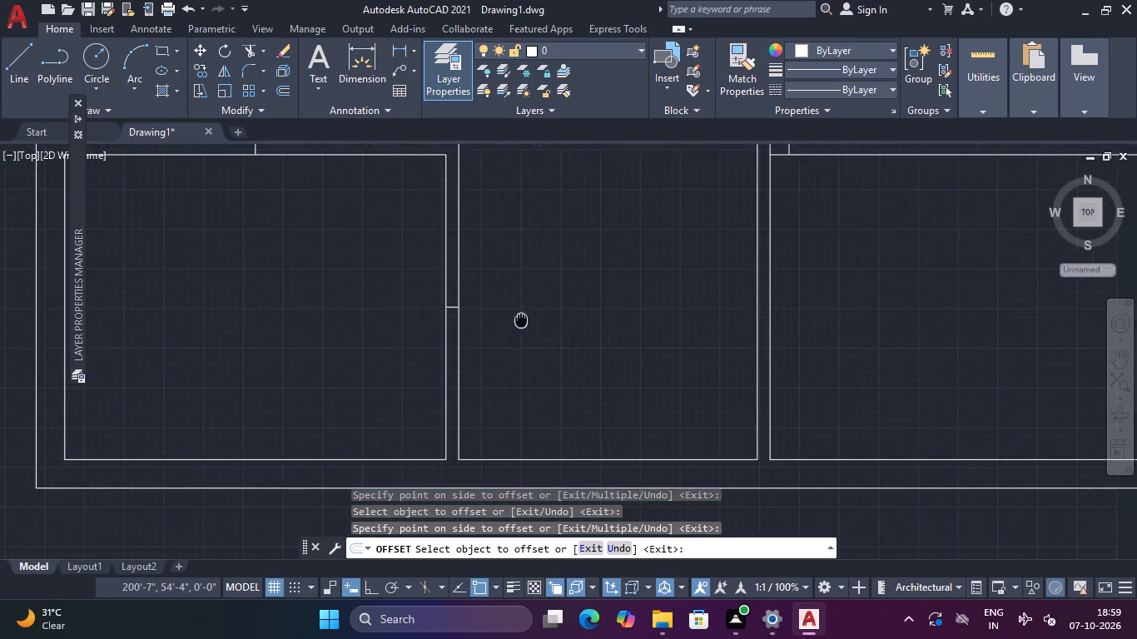
scroll(545, 299, down, 3)
middle_drag(557, 272, 534, 315)
key(Escape)
Draw a short line across the bottom exterior wall at the midpoint between the two lower rooms.
text(L)
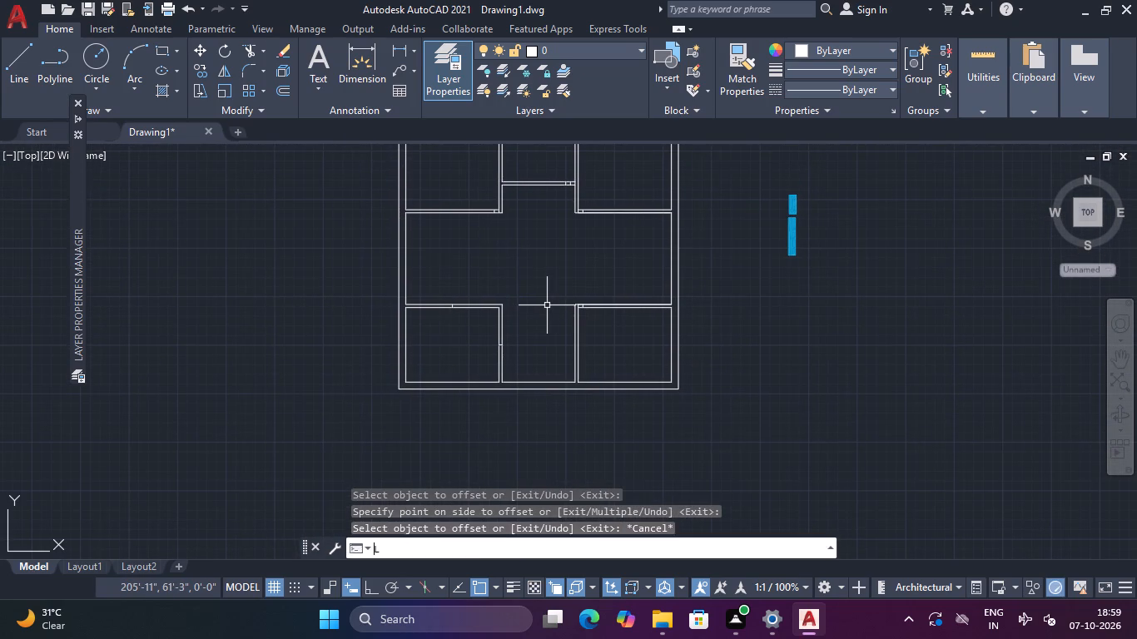
key(space)
scroll(547, 386, up, 1)
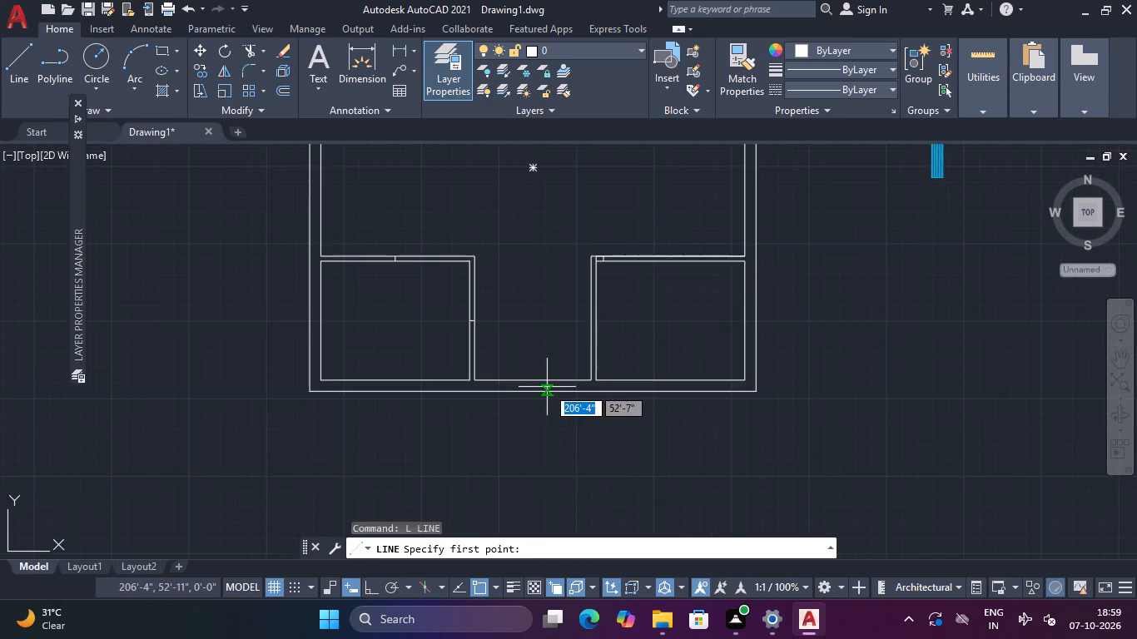
scroll(547, 387, up, 2)
click(514, 369)
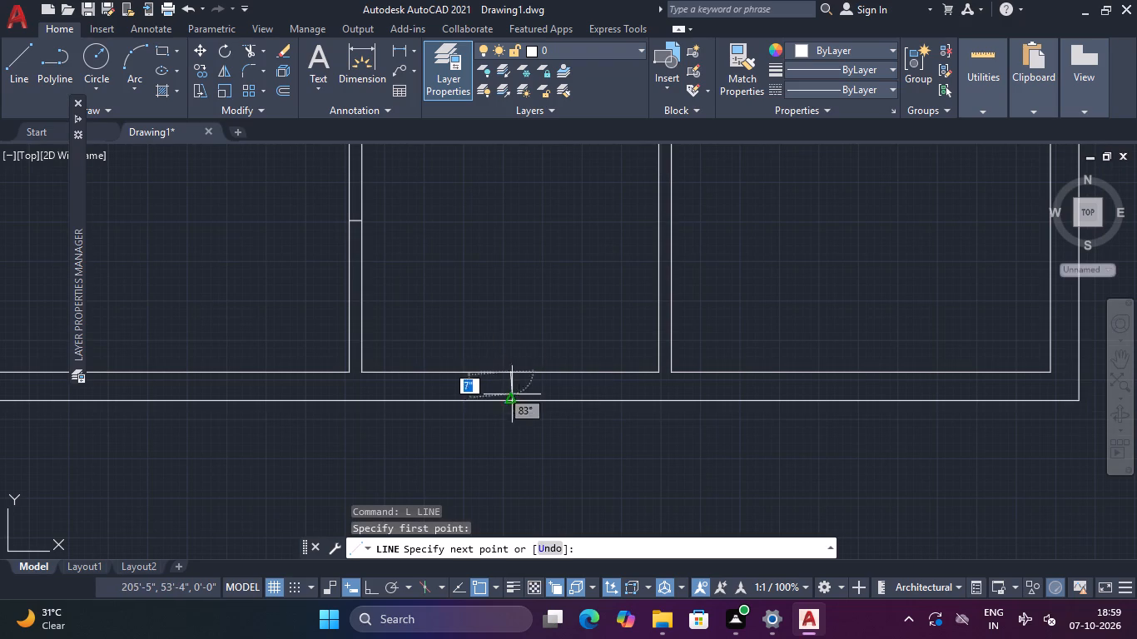
click(509, 401)
key(Escape)
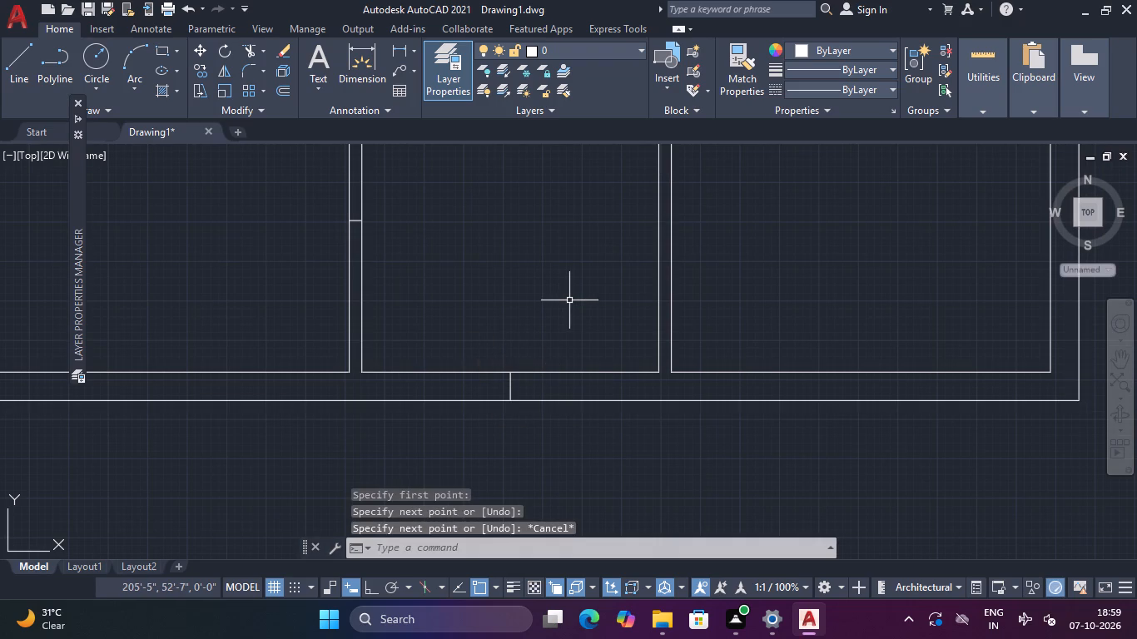
Offset the short midpoint line in the bottom exterior wall 1'3" to each side.
text(O)
key(space)
text(1'3)
key(shift+quotedbl)
key(Return)
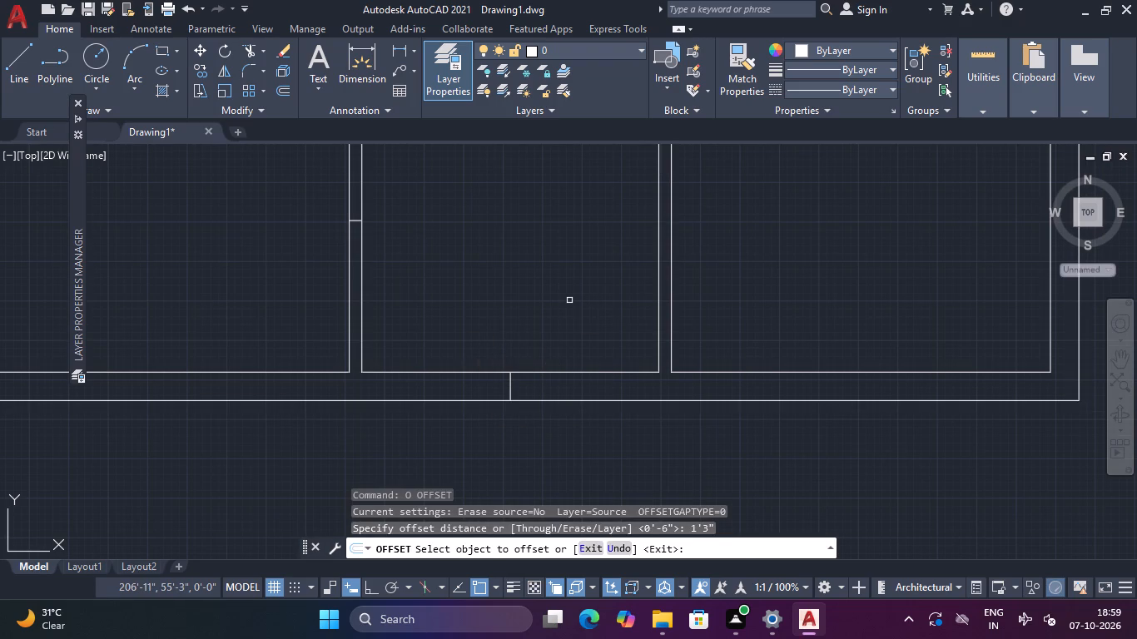
click(510, 389)
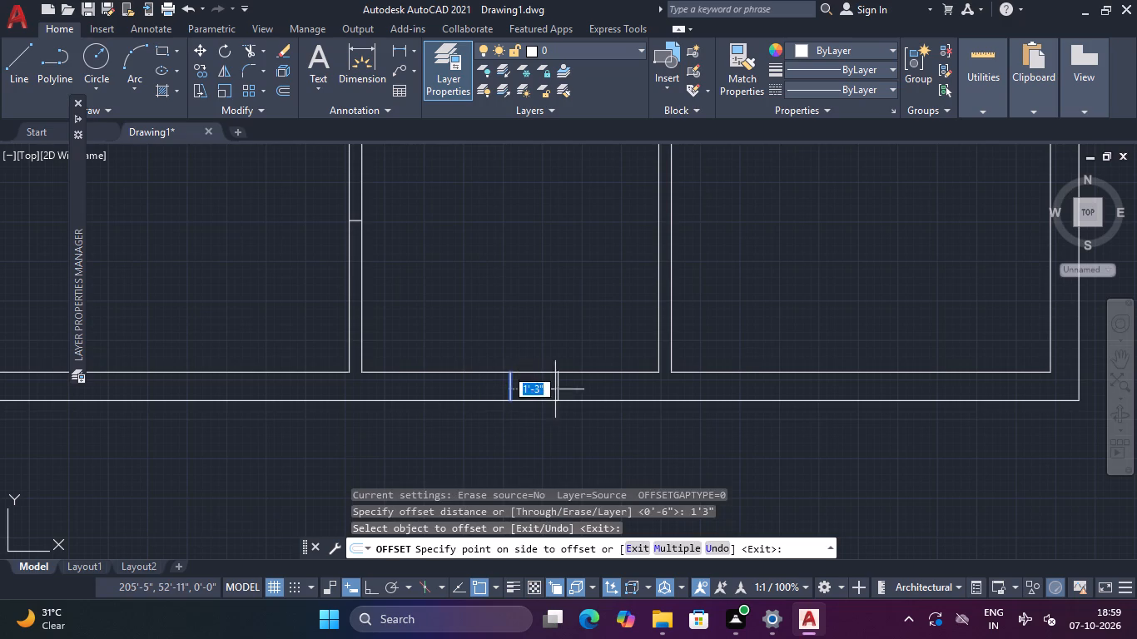
click(560, 388)
click(509, 385)
click(444, 386)
key(Escape)
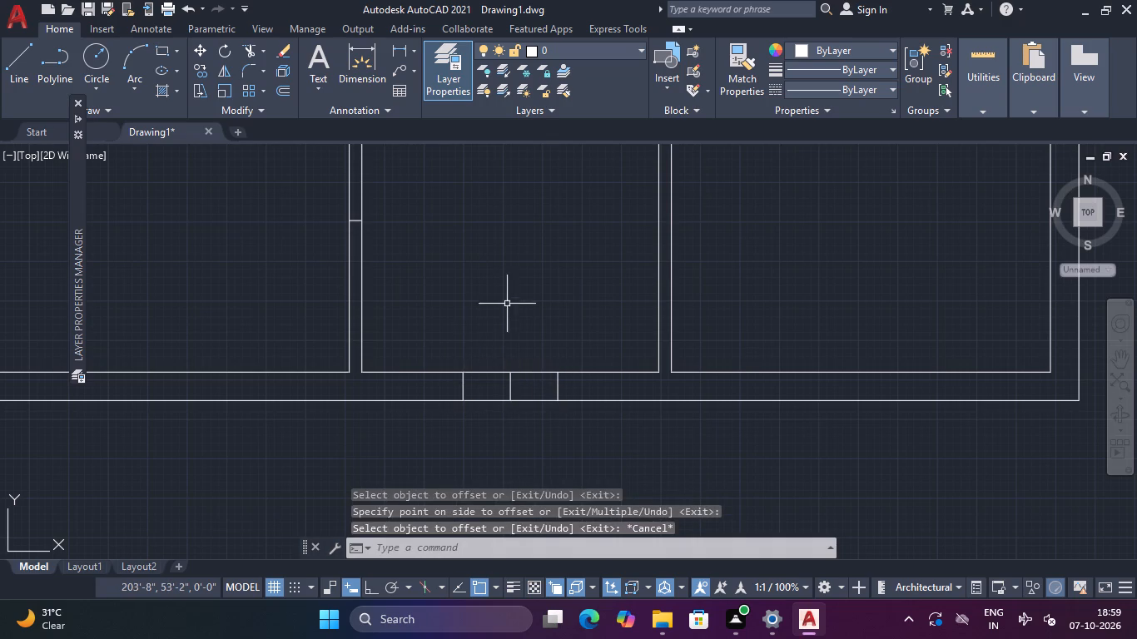
key(Escape)
Offset the marker line farthest from the right corner in the upper-middle room's bottom wall 2'6" to the left.
scroll(516, 295, down, 3)
scroll(516, 295, up, 1)
middle_drag(516, 295, 483, 409)
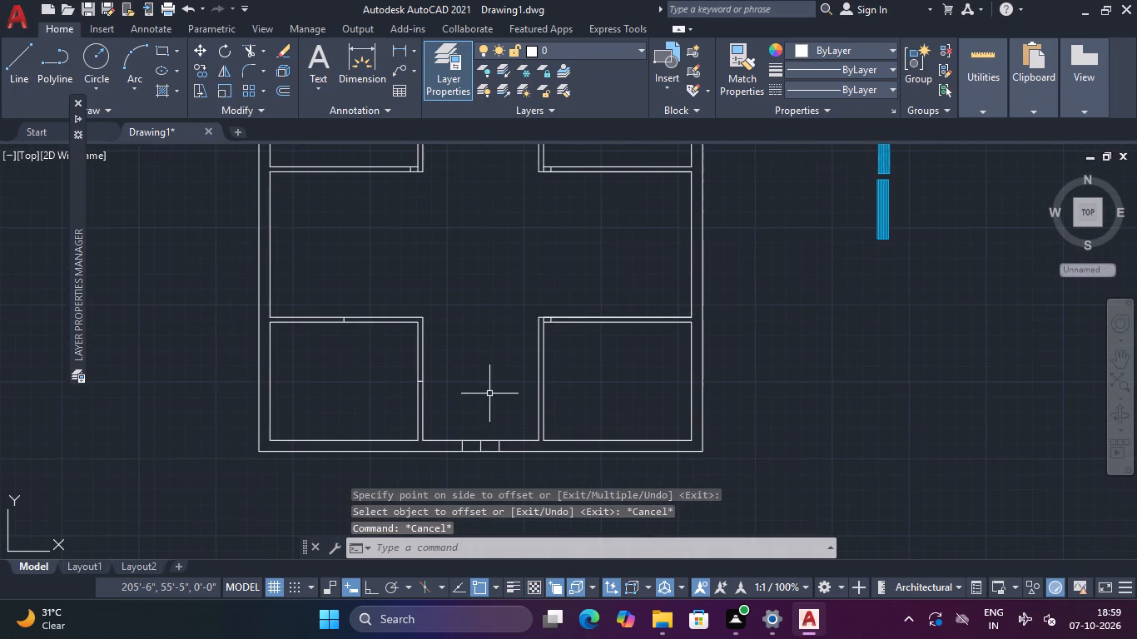
middle_drag(500, 269, 472, 362)
middle_drag(461, 275, 459, 324)
key(Escape)
key(Escape)
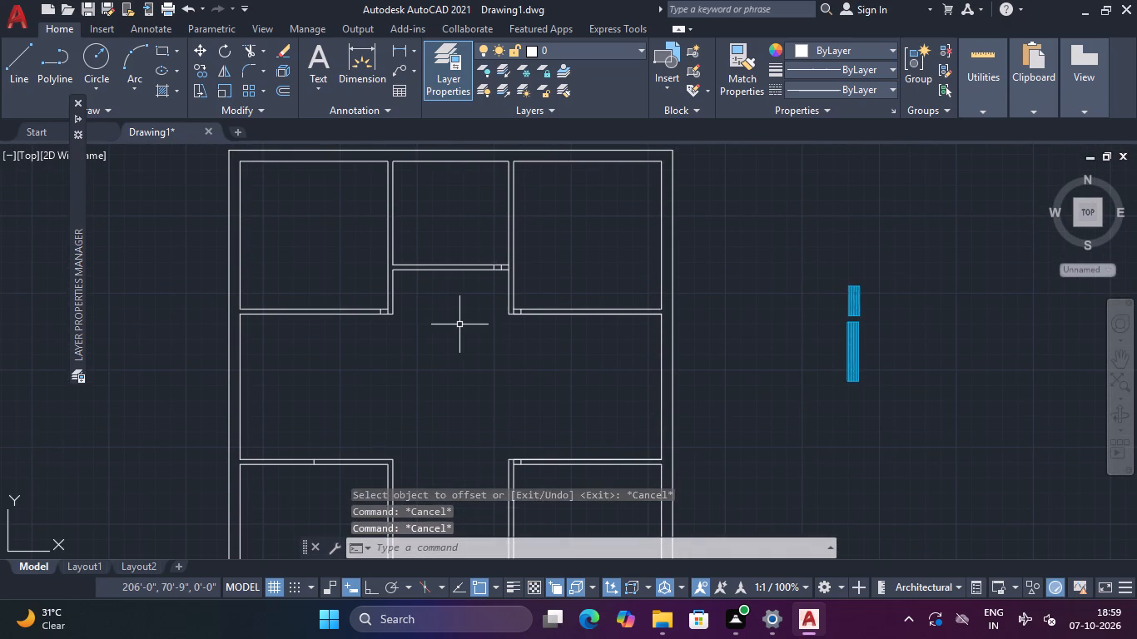
text(O)
key(space)
text(2')
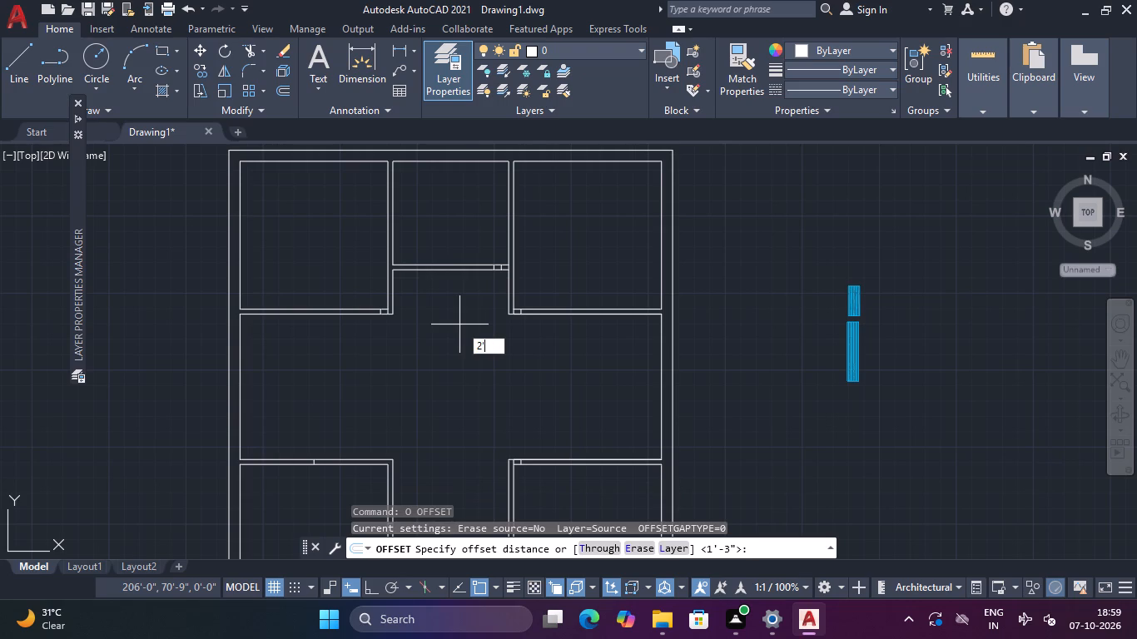
text(6")
key(Return)
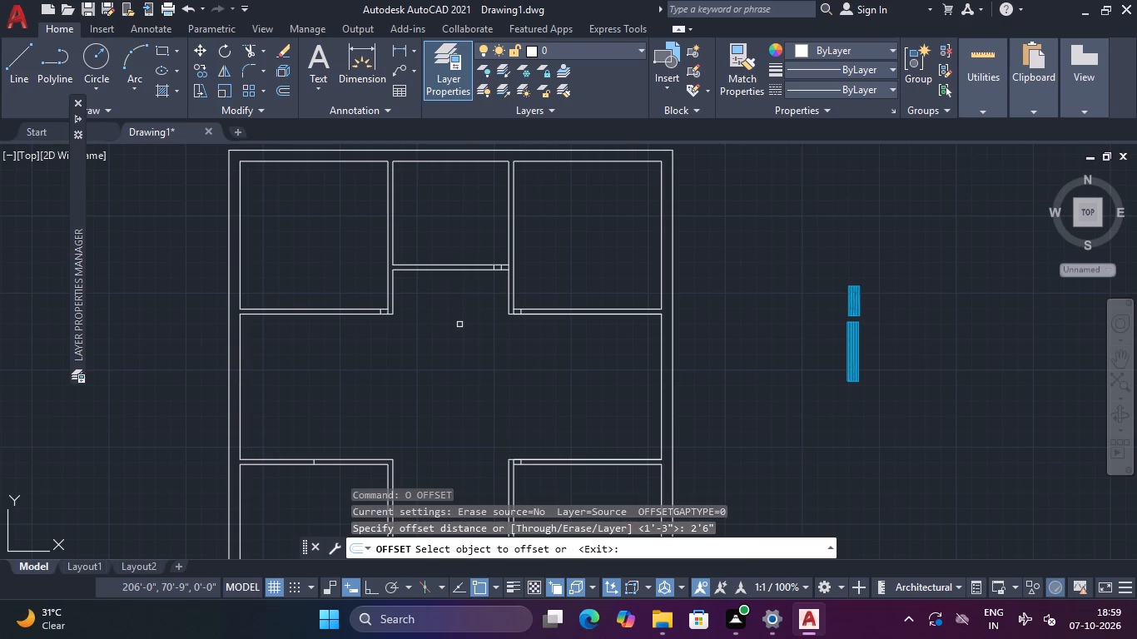
scroll(508, 215, up, 2)
scroll(468, 354, up, 3)
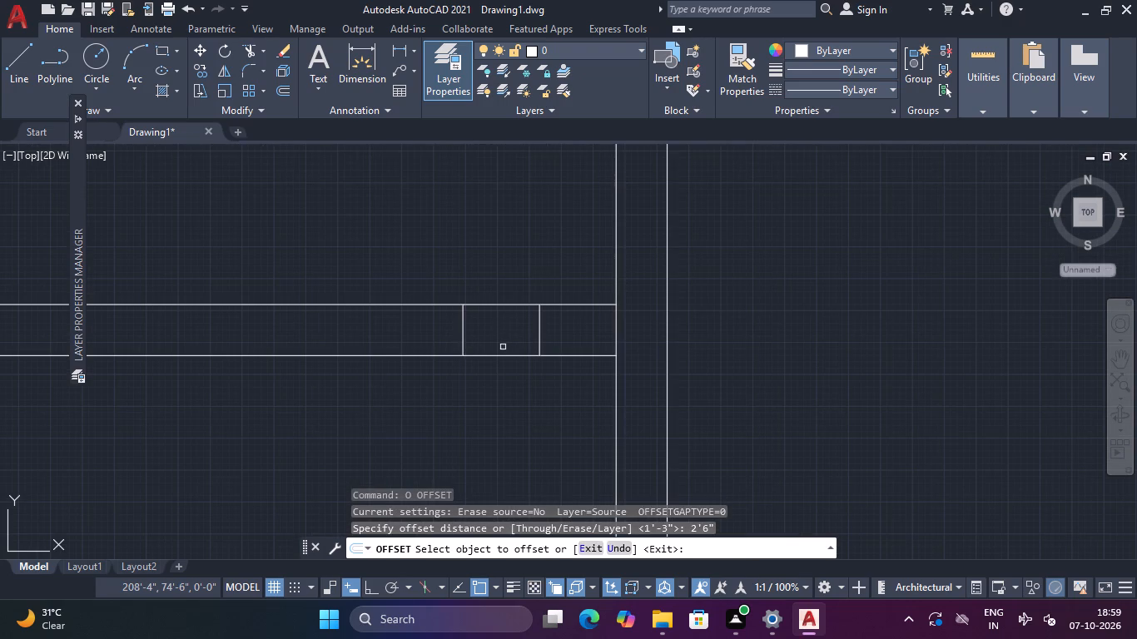
scroll(494, 327, down, 3)
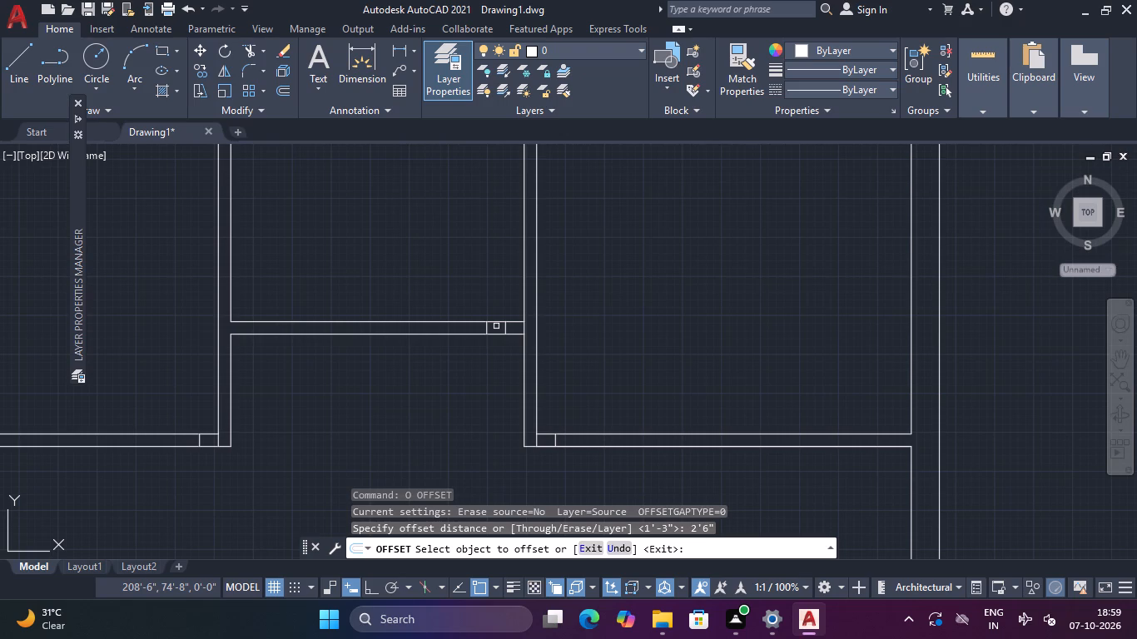
scroll(496, 327, up, 1)
click(481, 329)
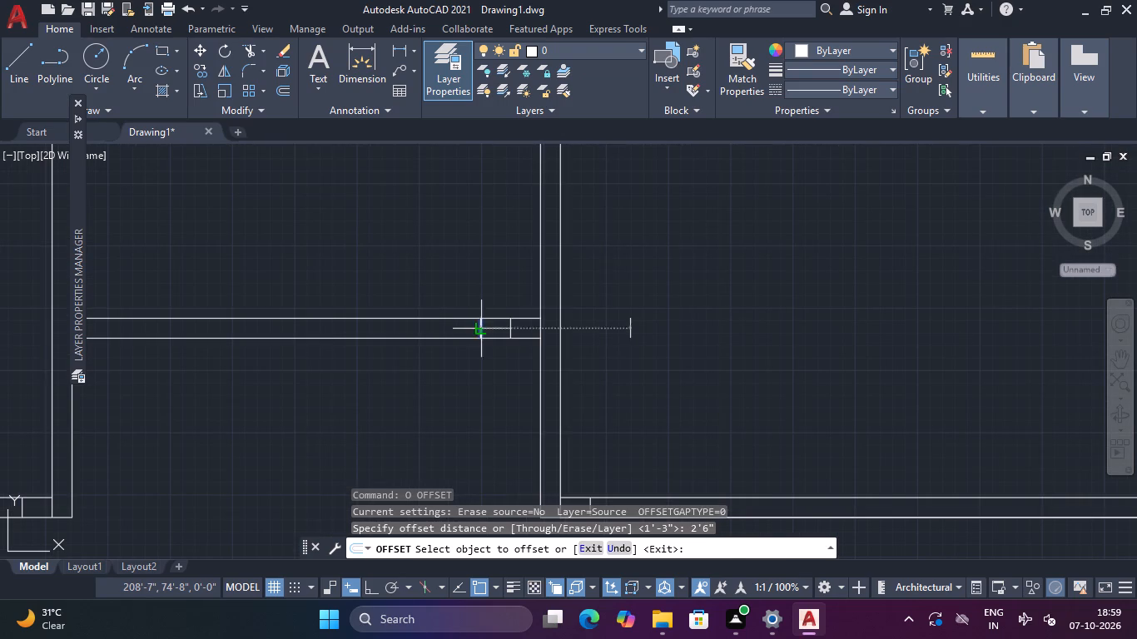
click(432, 331)
Offset the marker line 6" from the corner in the upper-right room's bottom wall 2'6" to the right.
scroll(433, 331, down, 3)
middle_drag(453, 377, 468, 327)
scroll(470, 326, up, 3)
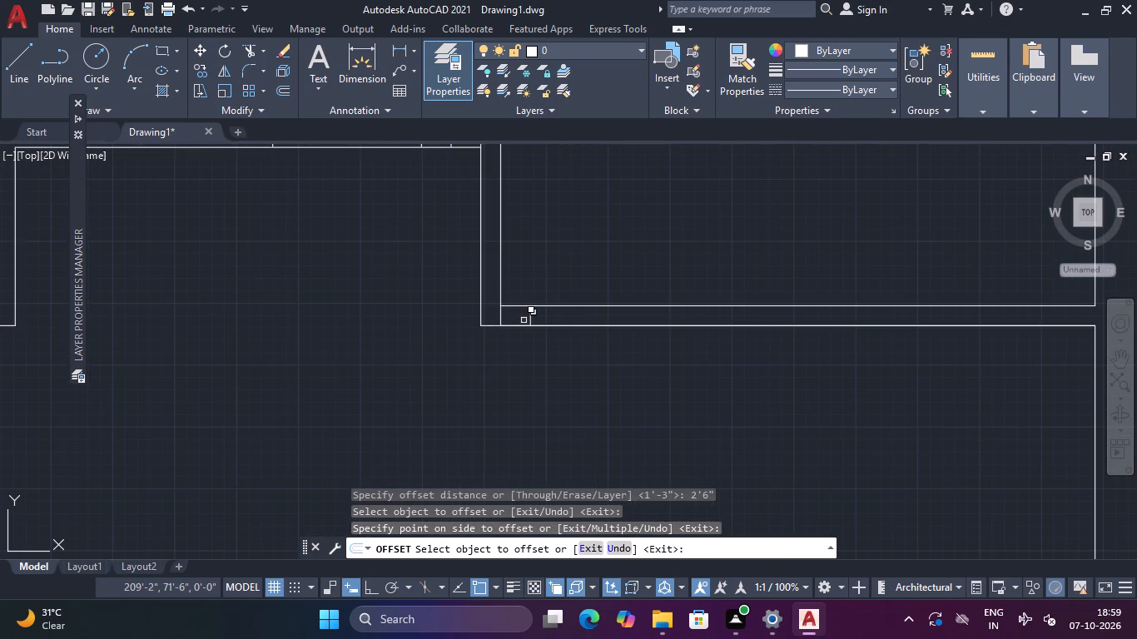
drag(530, 316, 538, 319)
click(638, 322)
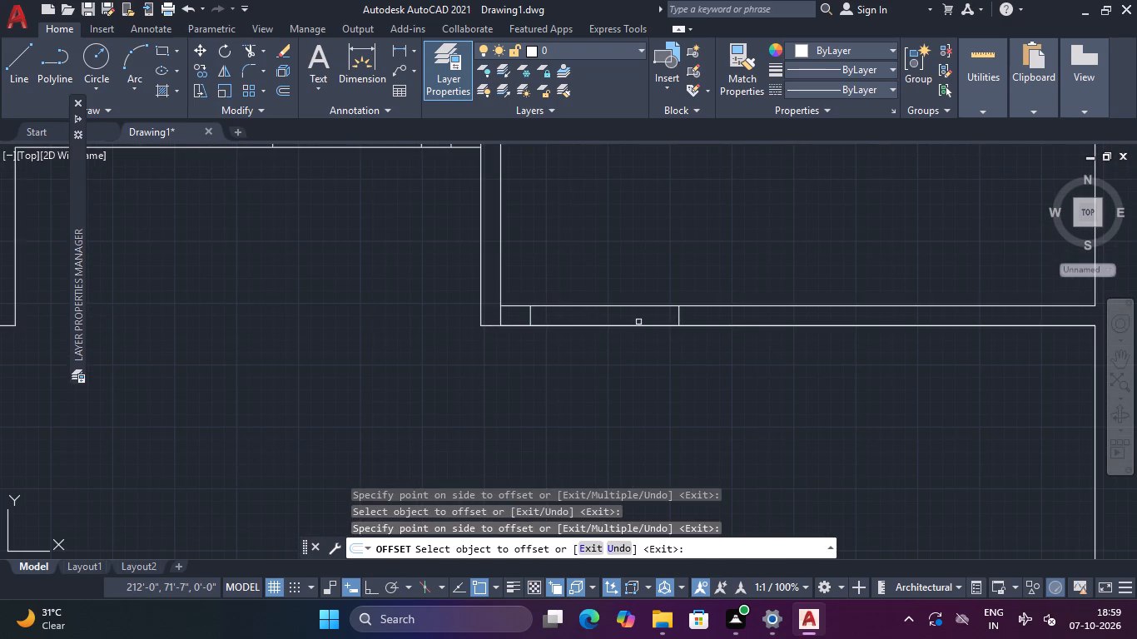
Offset the marker line near the corner in the upper-left room's bottom wall 2'6" to the left.
scroll(295, 404, down, 3)
middle_drag(295, 404, 454, 349)
scroll(357, 327, up, 3)
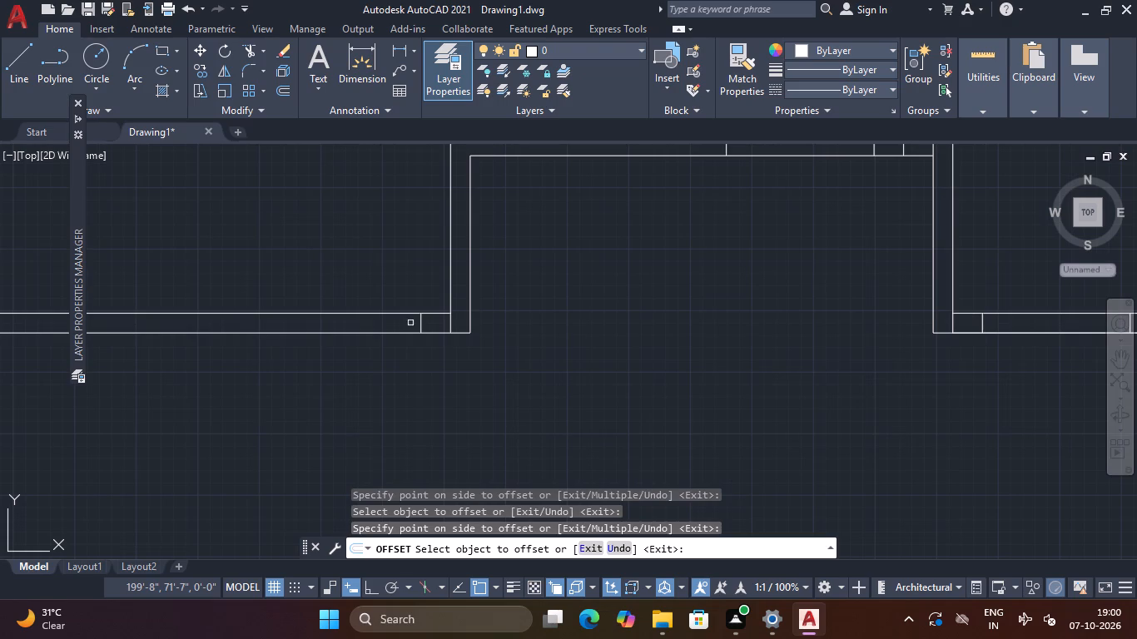
drag(422, 323, 414, 320)
click(368, 329)
Offset the midpoint marker line in the lower-left room's top wall 2'6" to the right.
scroll(385, 322, down, 3)
middle_drag(405, 395, 454, 307)
scroll(370, 383, up, 3)
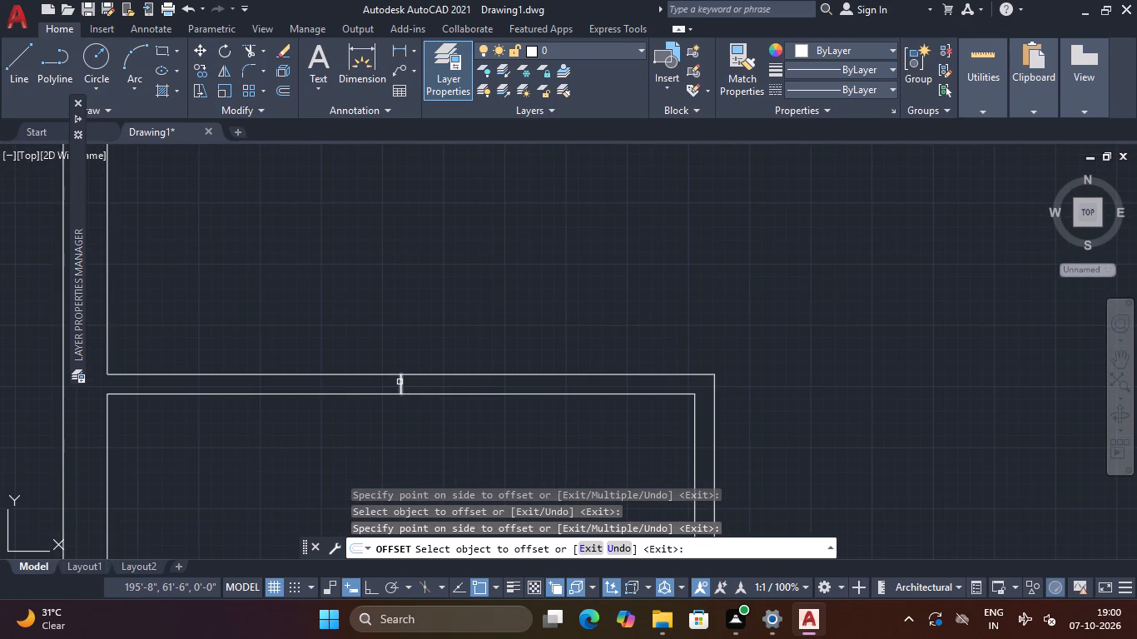
click(400, 382)
click(504, 394)
Offset the midpoint marker line in the lower-left room's right wall 2'6" upward.
middle_drag(557, 446, 576, 283)
scroll(584, 279, down, 3)
scroll(628, 332, up, 2)
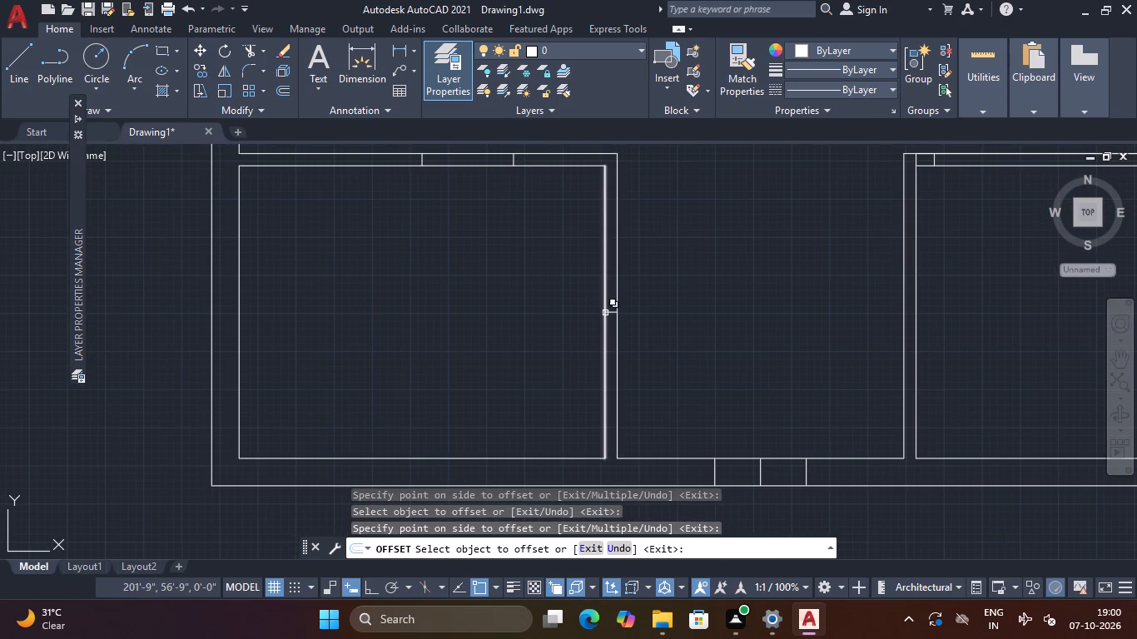
click(607, 312)
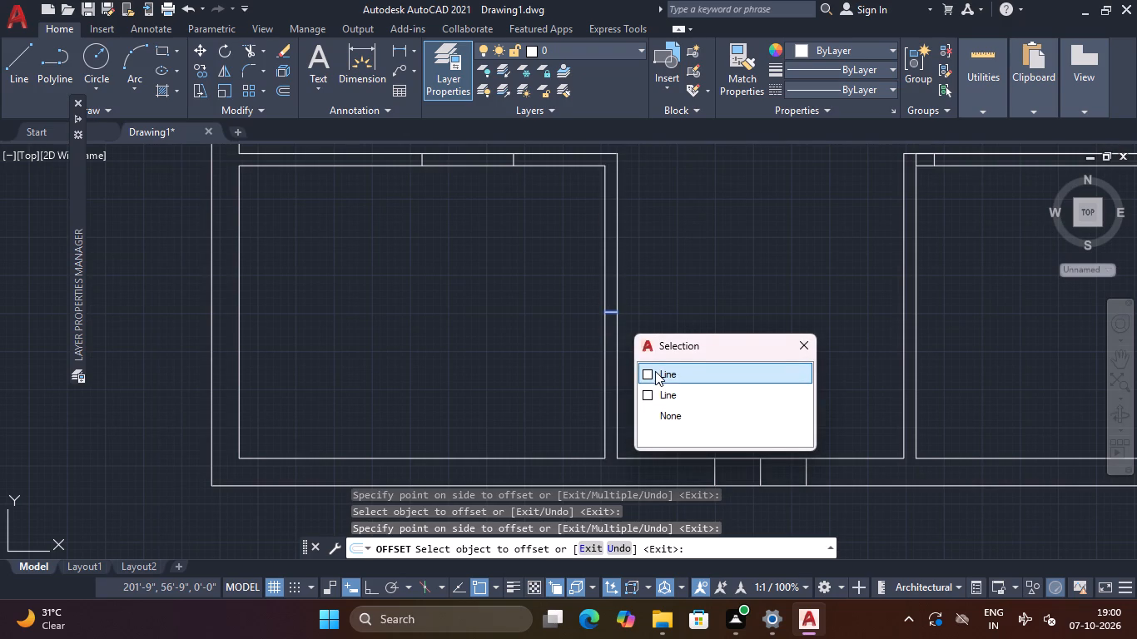
click(655, 371)
click(650, 364)
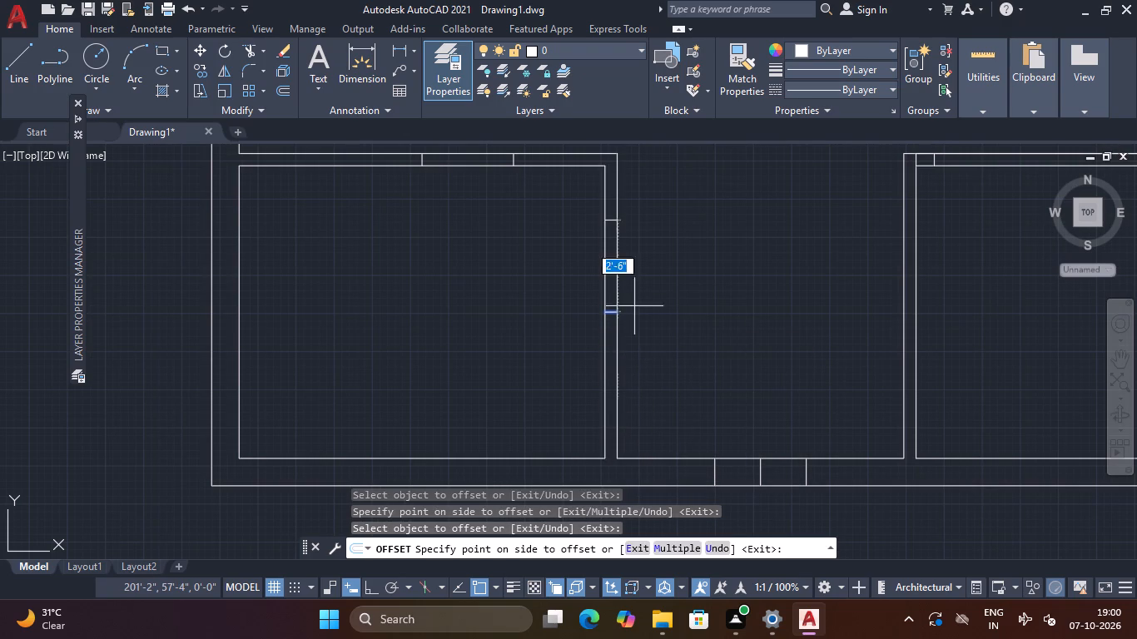
click(639, 225)
Offset the marker line near the corner in the lower-right room's top wall 2'6" to the right.
scroll(645, 225, down, 3)
middle_drag(645, 225, 471, 281)
scroll(475, 269, up, 2)
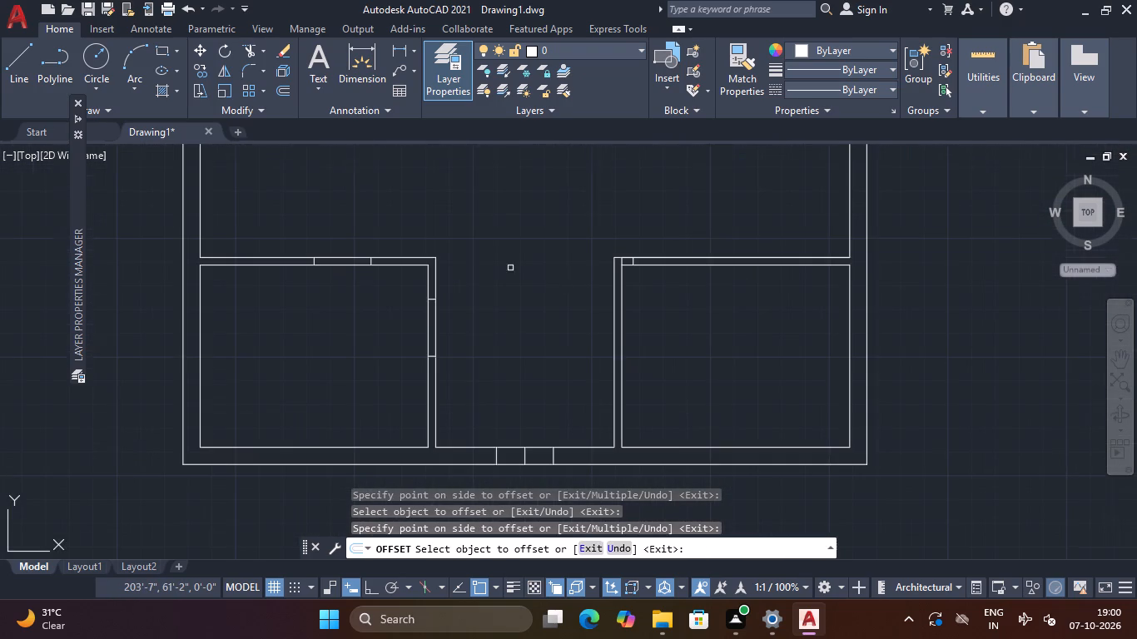
scroll(630, 255, up, 3)
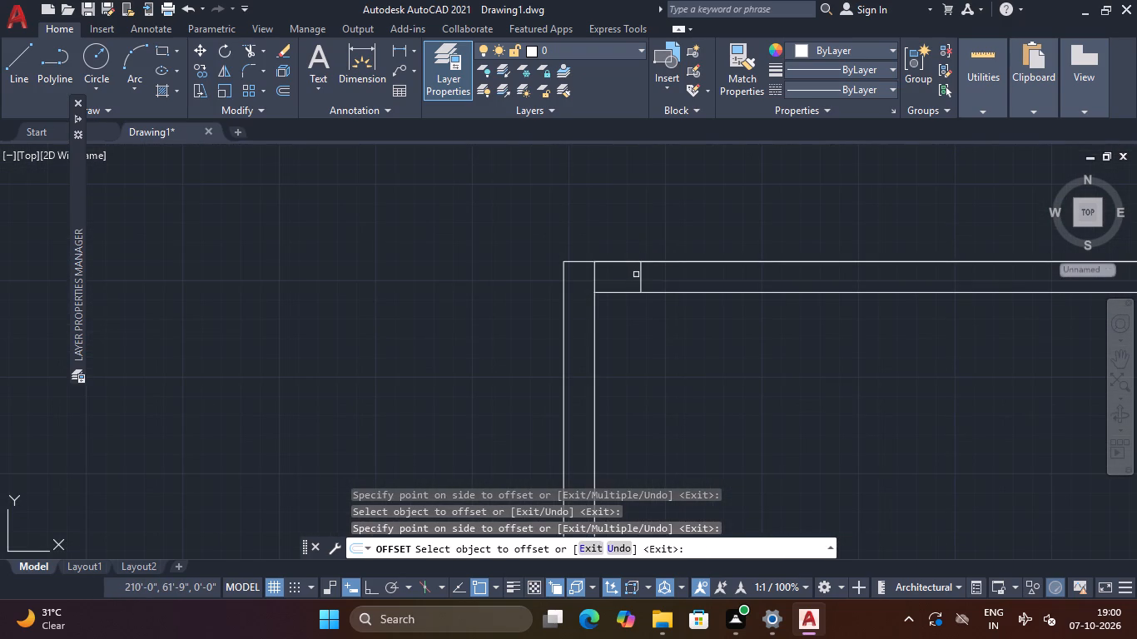
click(638, 276)
click(704, 276)
scroll(704, 276, down, 3)
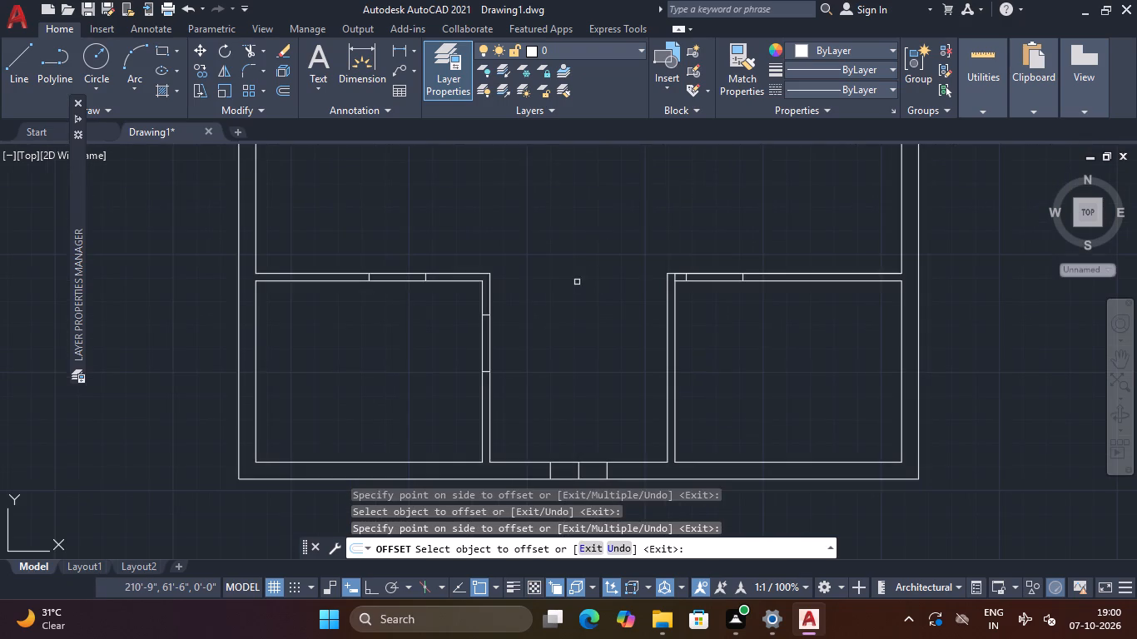
middle_drag(584, 271, 573, 313)
key(Escape)
key(Escape)
Trim the wall lines between the markers to open the lower-left room's top and right walls.
text(TR)
key(space)
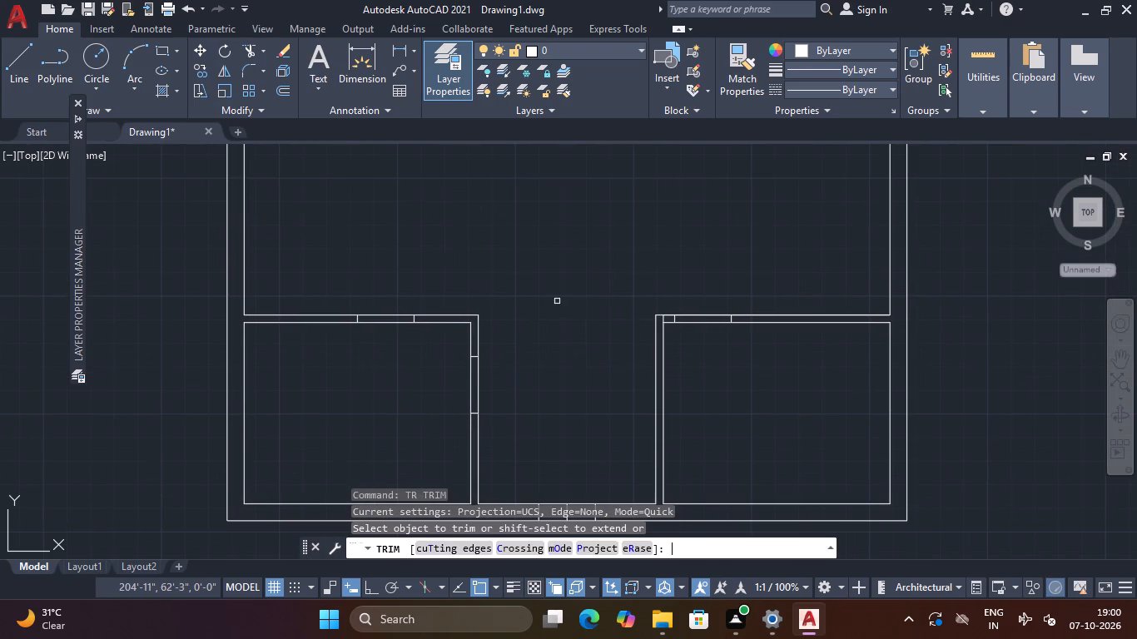
scroll(348, 316, up, 1)
drag(430, 275, 425, 283)
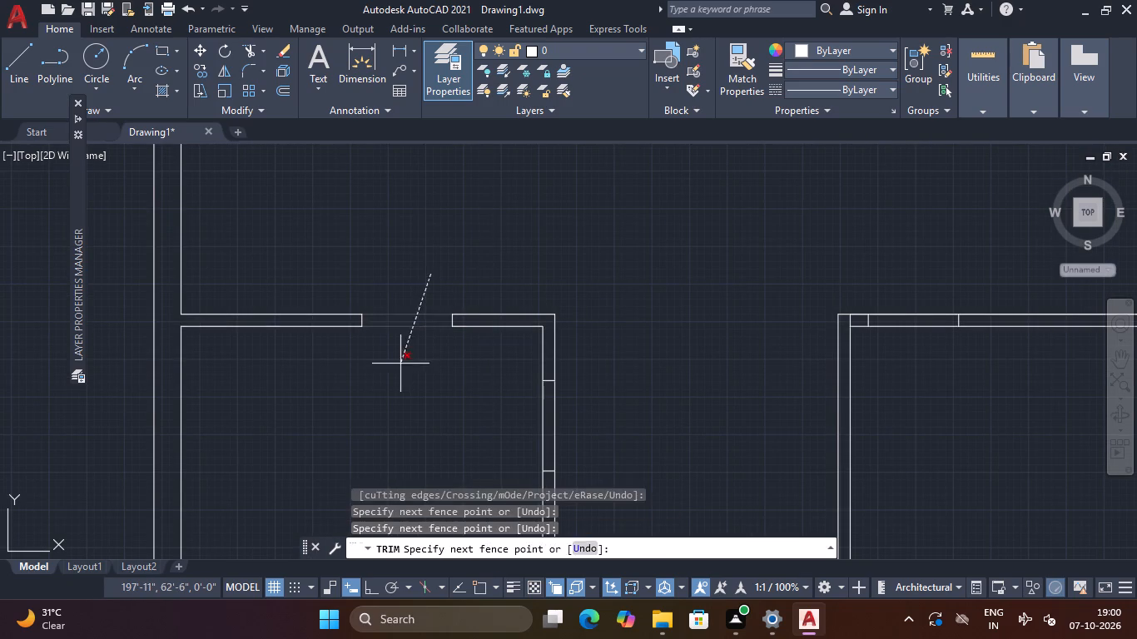
click(400, 364)
drag(494, 438, 516, 430)
click(570, 413)
click(499, 448)
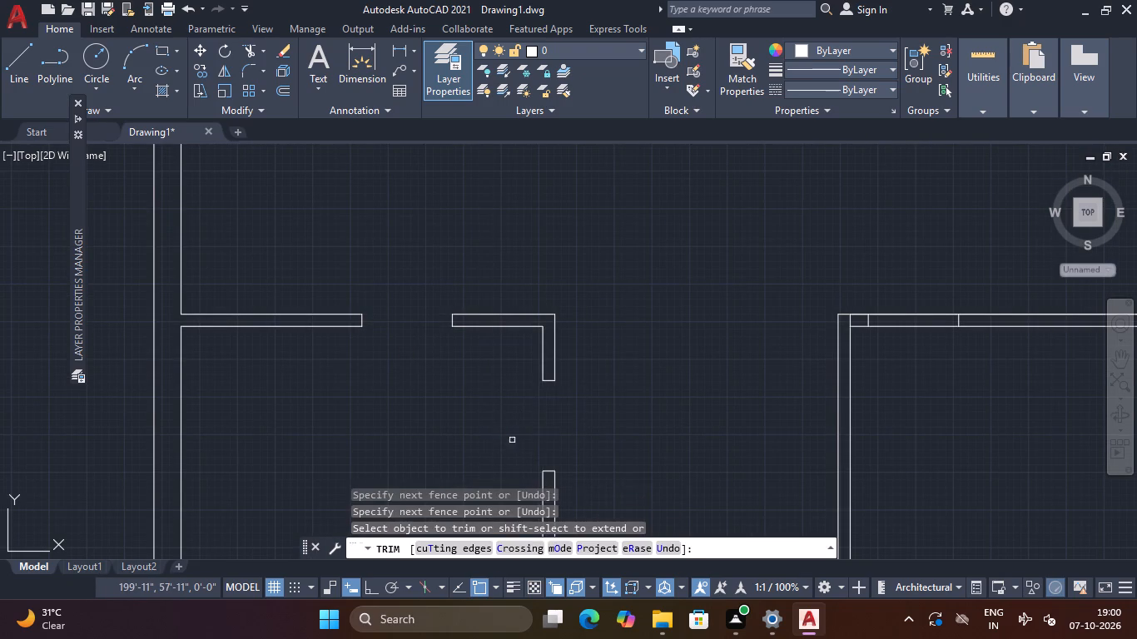
Trim the bottom exterior wall between its outer markers and remove the midpoint line to clear the opening.
scroll(584, 409, down, 2)
middle_drag(579, 409, 456, 443)
middle_drag(522, 426, 551, 250)
drag(524, 319, 536, 331)
click(528, 373)
scroll(543, 347, up, 3)
click(540, 333)
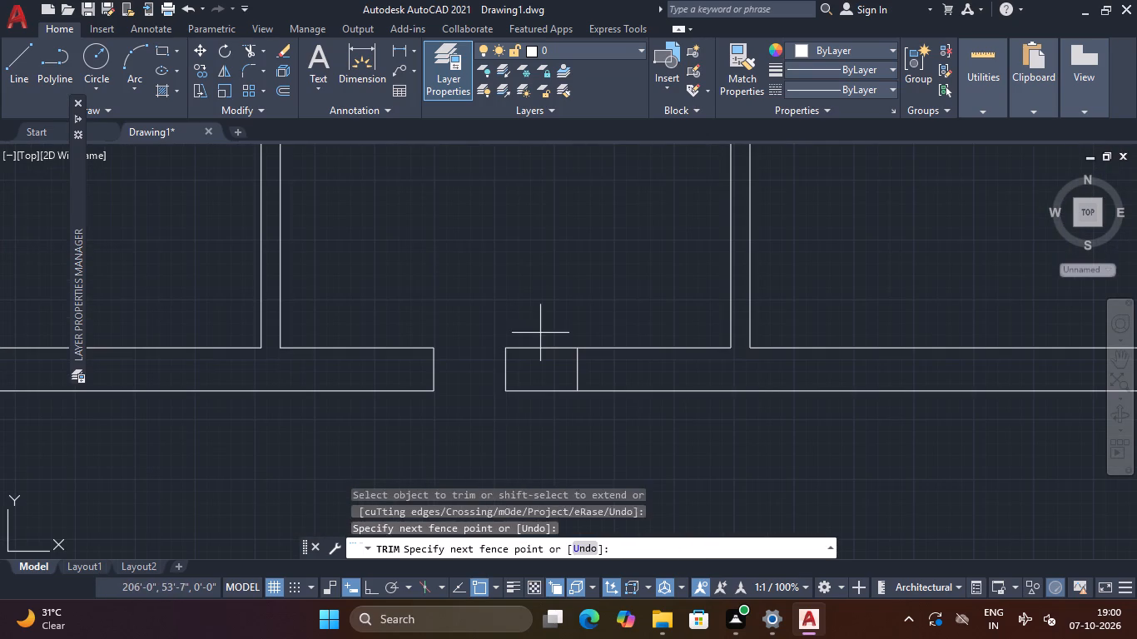
click(536, 395)
click(531, 384)
click(498, 374)
scroll(529, 308, down, 3)
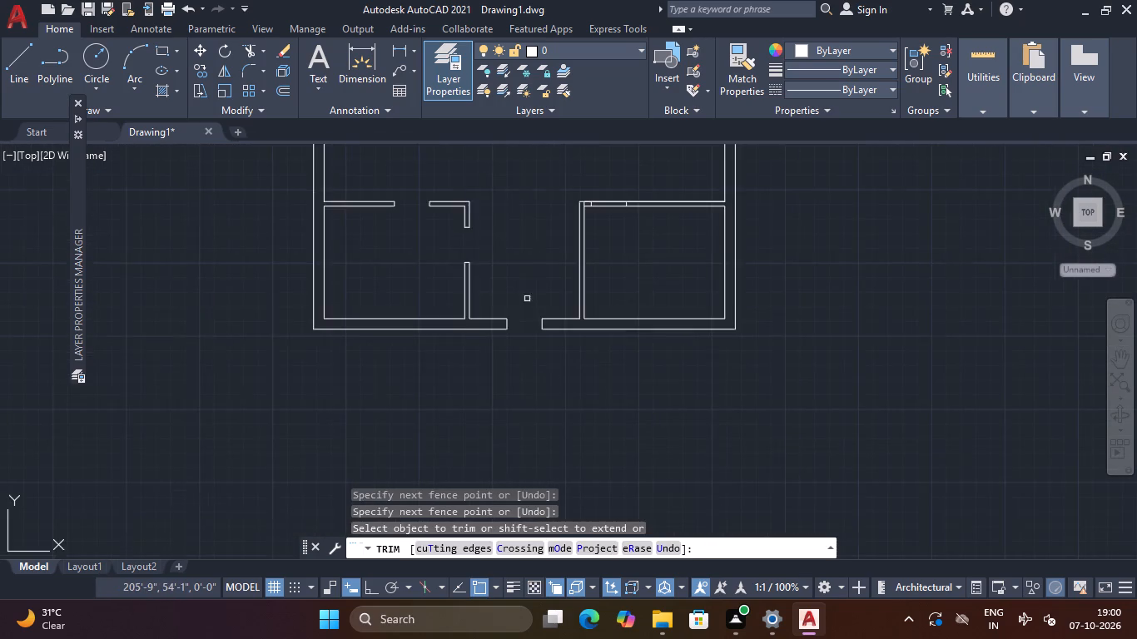
Trim the opening in the lower-right room's top wall and the leftover line across its wall corner.
middle_drag(532, 278, 459, 354)
scroll(532, 300, up, 3)
click(519, 158)
click(525, 255)
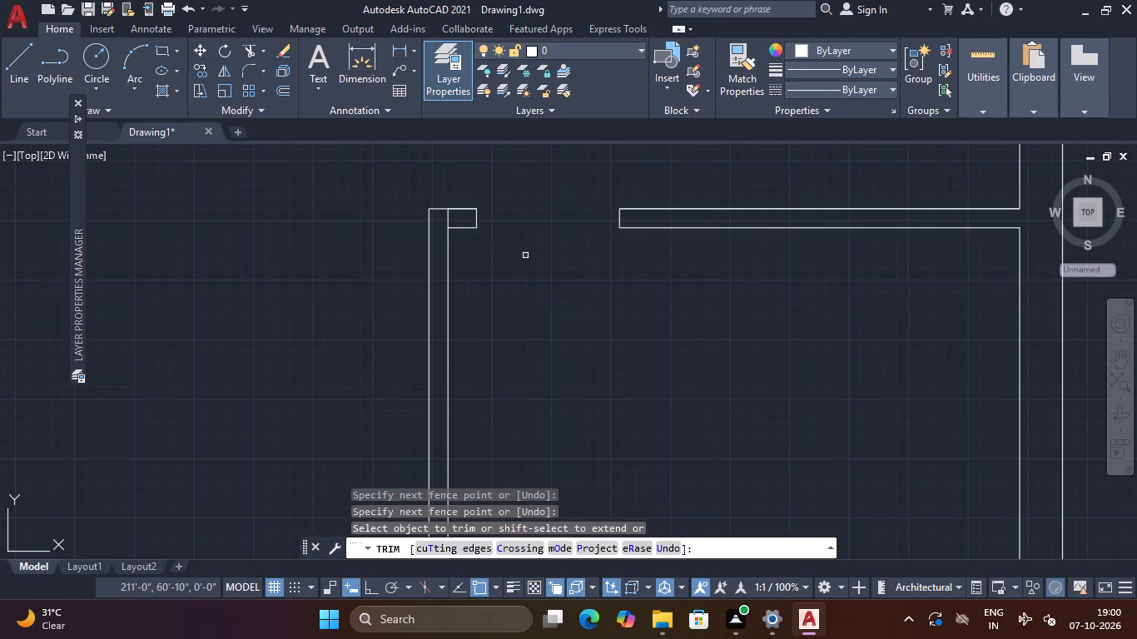
scroll(525, 255, down, 1)
middle_drag(525, 255, 514, 301)
scroll(468, 290, up, 4)
drag(462, 219, 454, 217)
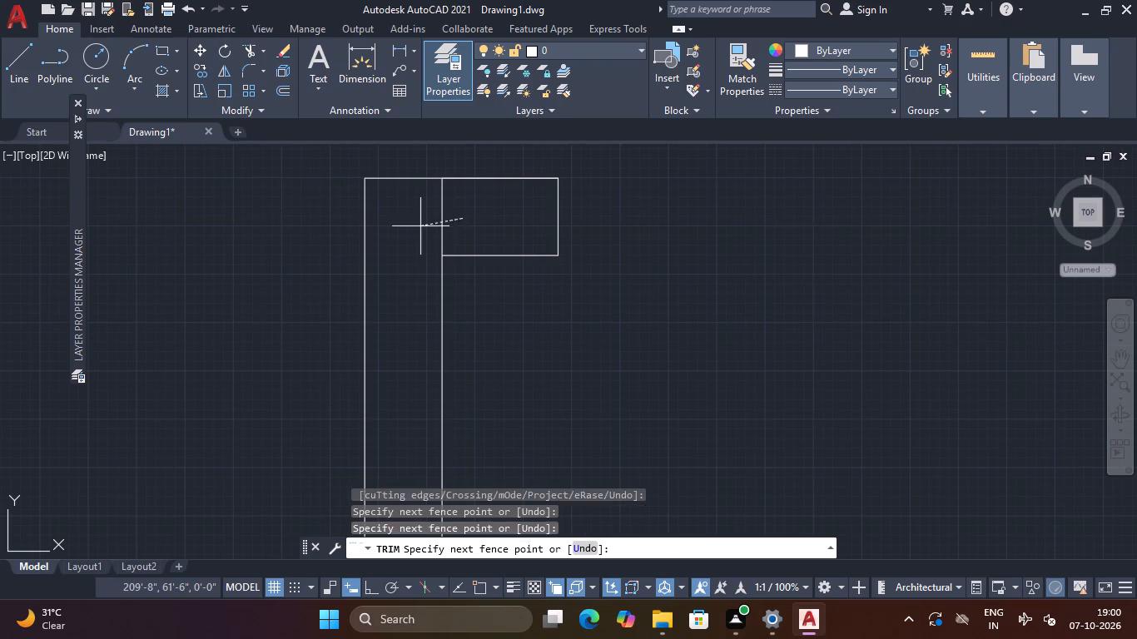
click(420, 226)
Trim the wall lines between the 2'6" markers to open the upper-middle room's bottom wall.
scroll(420, 226, down, 4)
middle_drag(335, 268, 419, 236)
scroll(420, 235, down, 4)
middle_drag(359, 261, 444, 252)
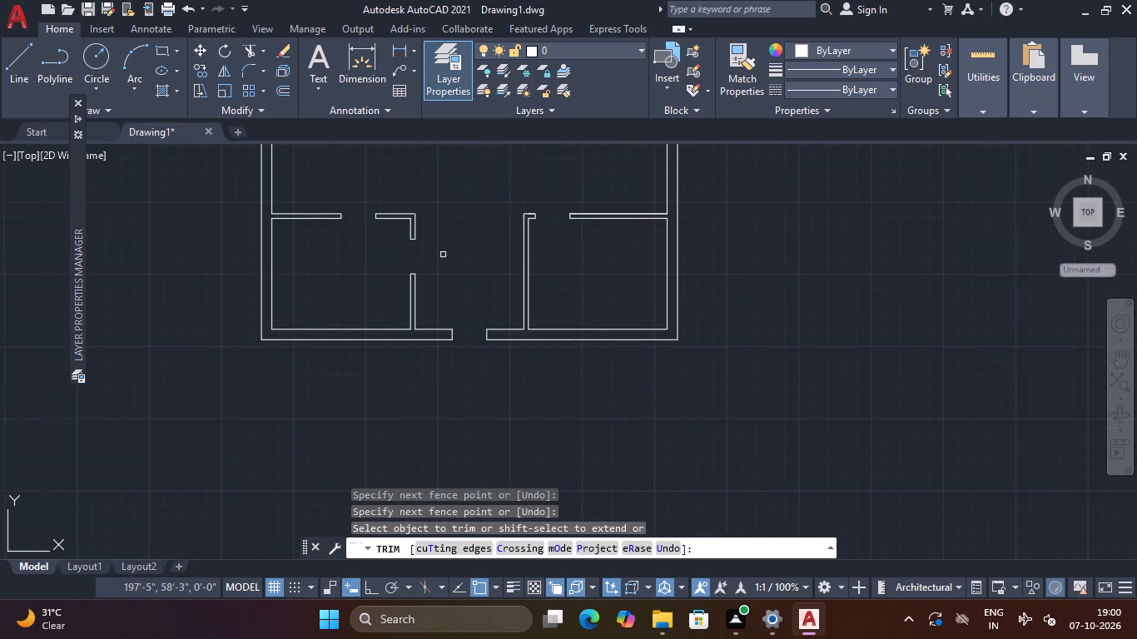
middle_drag(471, 203, 370, 471)
scroll(380, 295, up, 4)
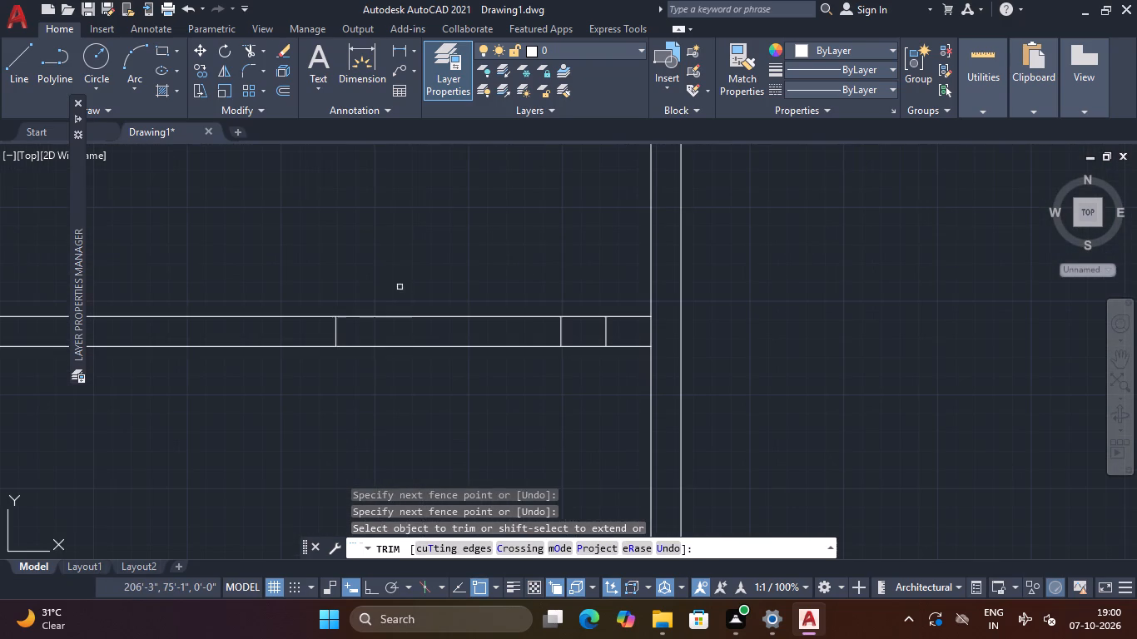
click(410, 282)
click(404, 383)
Trim away the extra marker and the line across the wall junction beside the upper-middle room's opening.
scroll(600, 323, up, 2)
drag(625, 334, 614, 343)
click(600, 349)
middle_drag(574, 350, 404, 343)
drag(579, 327, 568, 327)
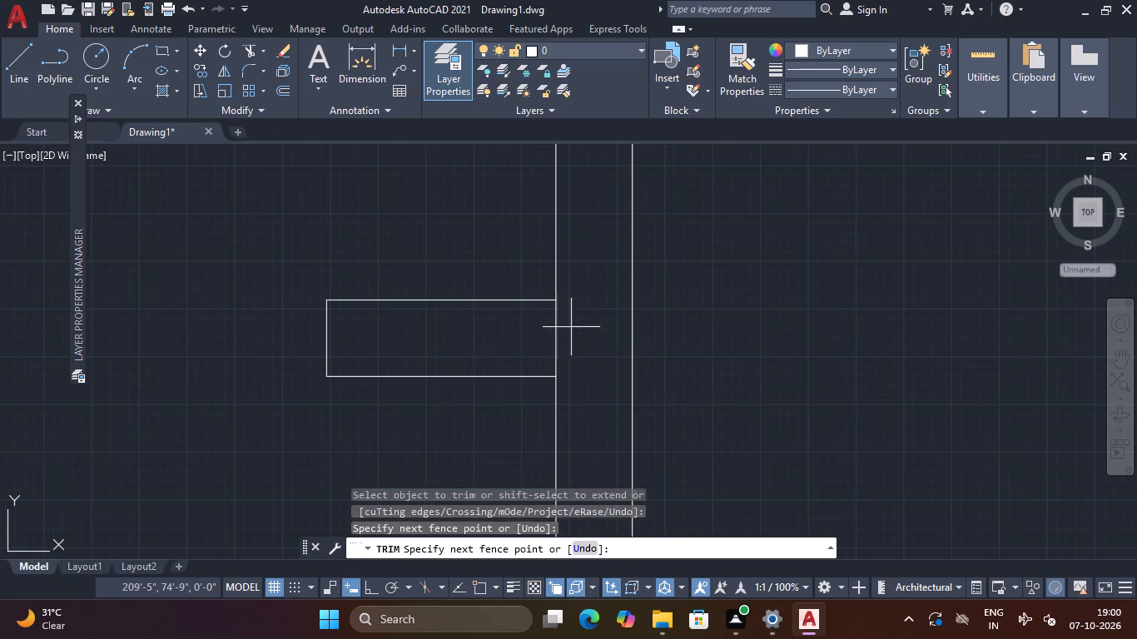
drag(568, 327, 562, 327)
click(545, 332)
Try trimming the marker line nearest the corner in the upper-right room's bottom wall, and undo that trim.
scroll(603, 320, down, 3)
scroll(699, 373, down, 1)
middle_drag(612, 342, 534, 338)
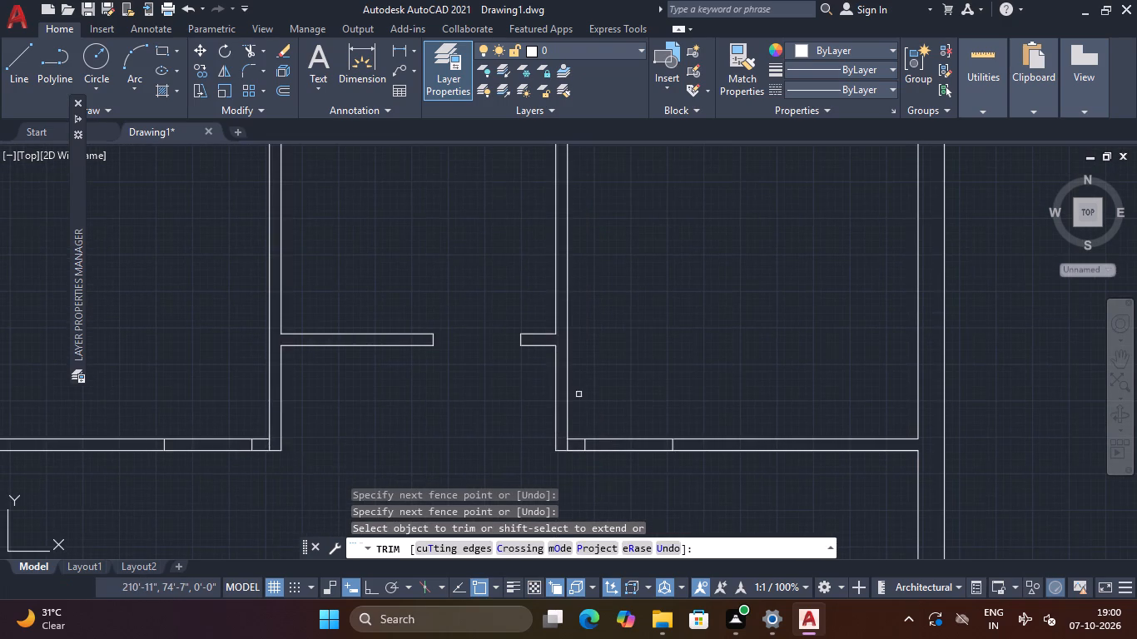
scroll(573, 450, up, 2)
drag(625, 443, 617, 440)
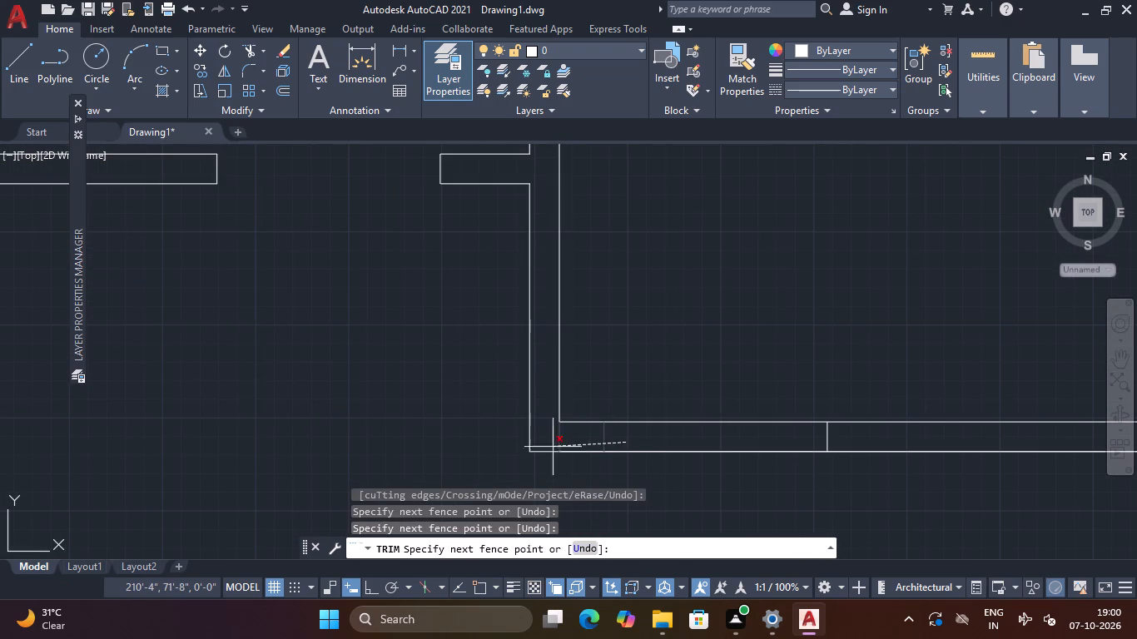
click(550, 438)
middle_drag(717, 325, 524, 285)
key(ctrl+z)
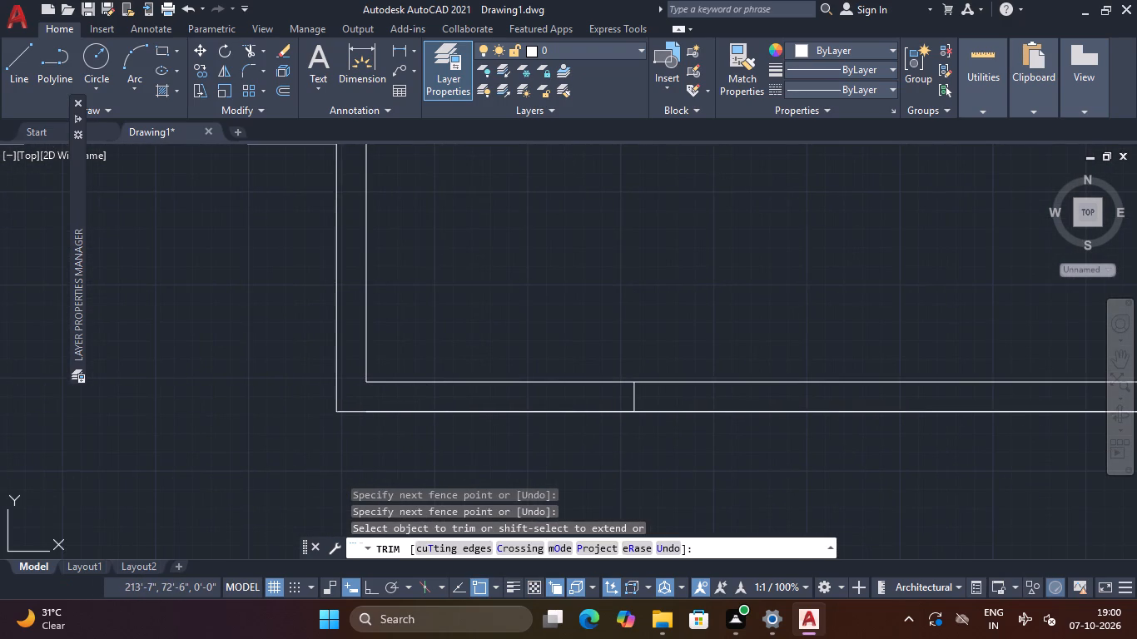
Trim the opening in the upper-right room's bottom wall and the leftover line across its wall corner.
scroll(533, 298, down, 3)
middle_drag(581, 259, 571, 196)
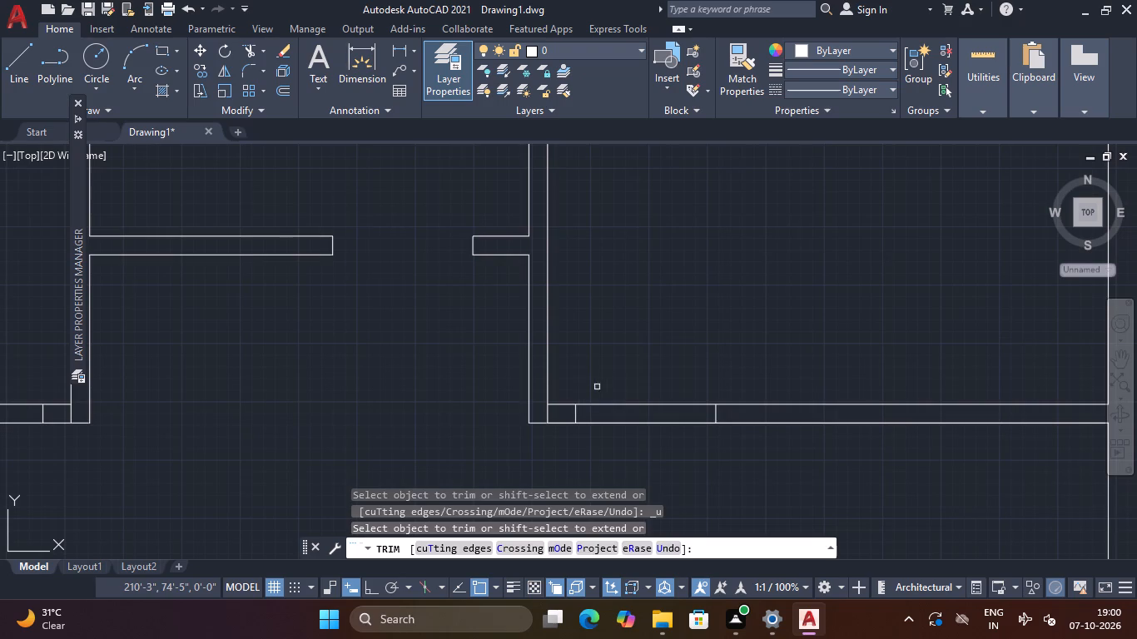
drag(608, 369, 611, 388)
click(615, 453)
click(613, 367)
middle_drag(617, 368, 578, 282)
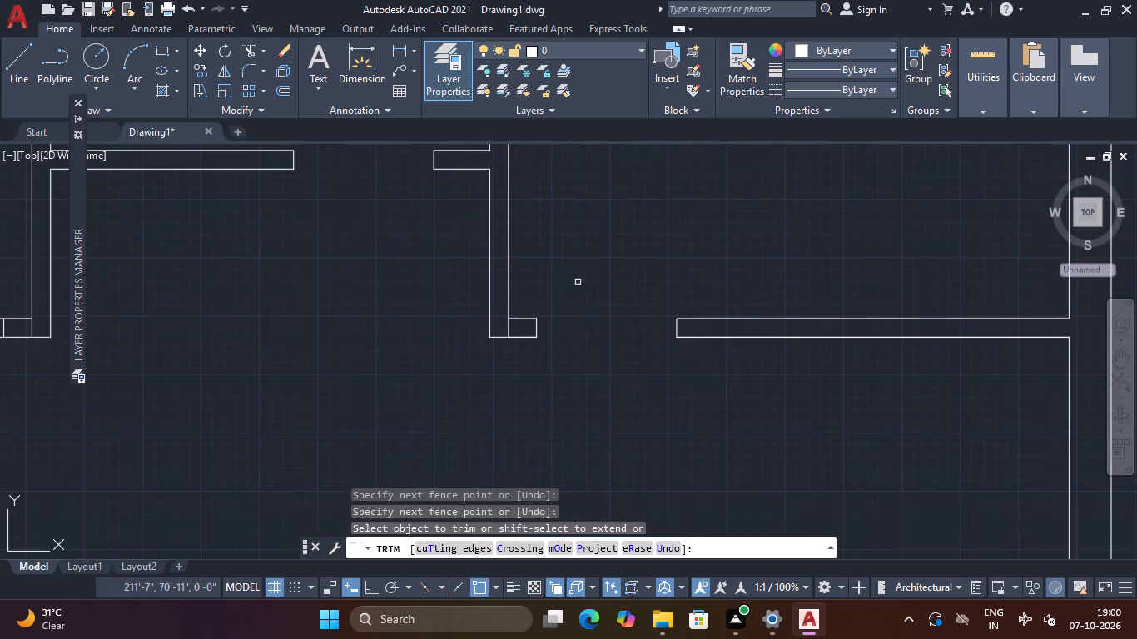
scroll(520, 354, up, 4)
click(462, 215)
click(429, 211)
scroll(438, 203, down, 3)
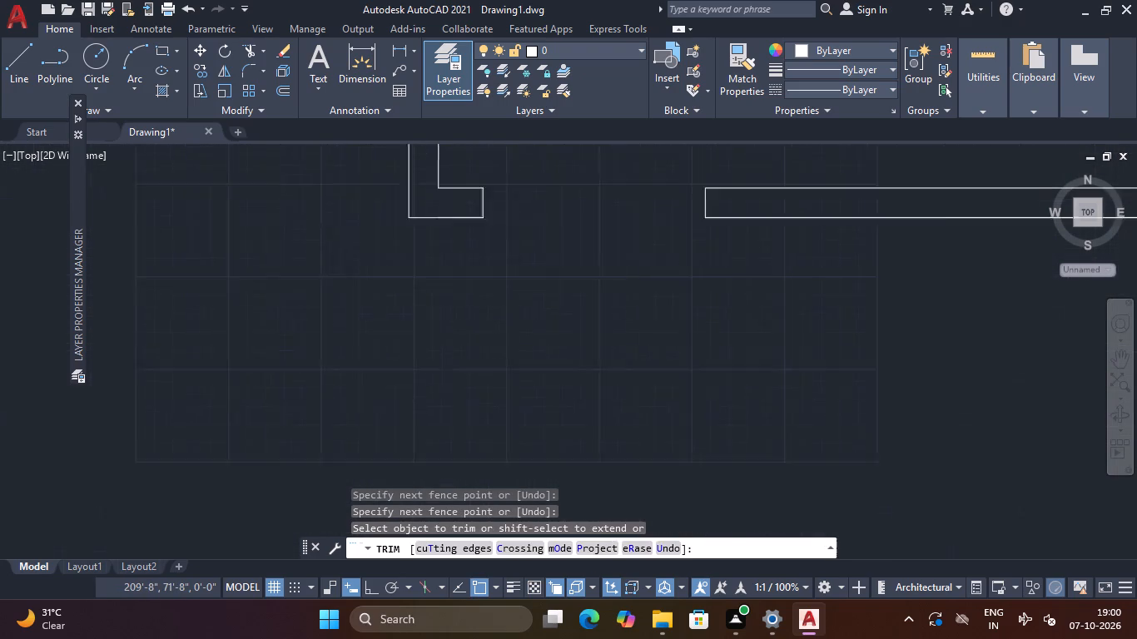
Trim the opening in the upper-left room's bottom wall and the leftover line across its wall corner.
scroll(439, 203, down, 4)
middle_drag(417, 246, 588, 416)
scroll(470, 376, up, 4)
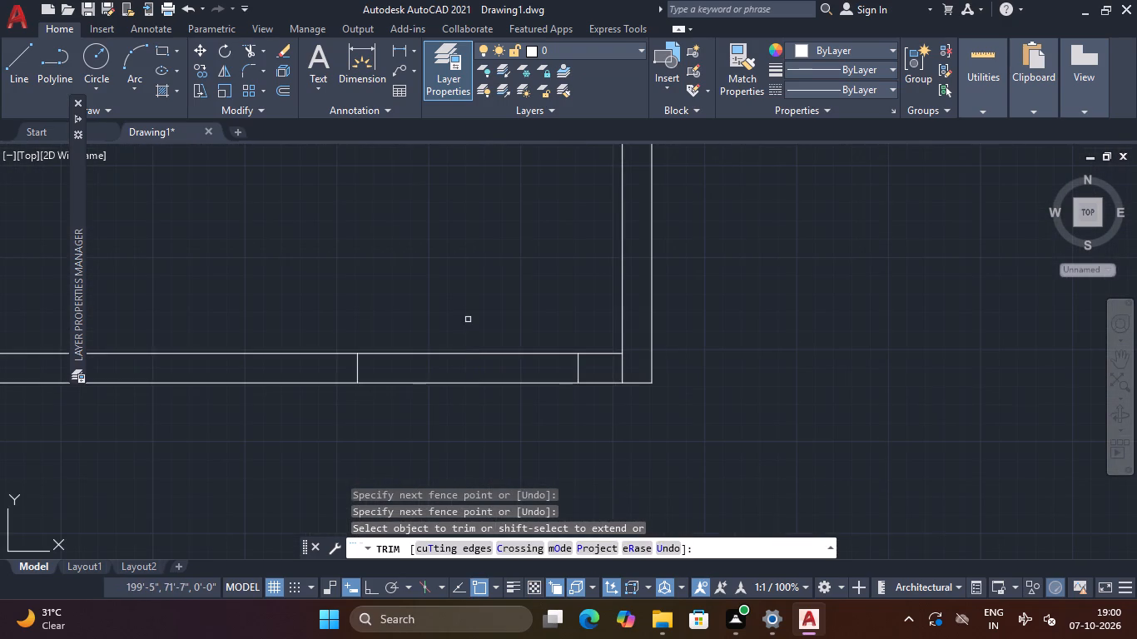
click(468, 319)
click(449, 432)
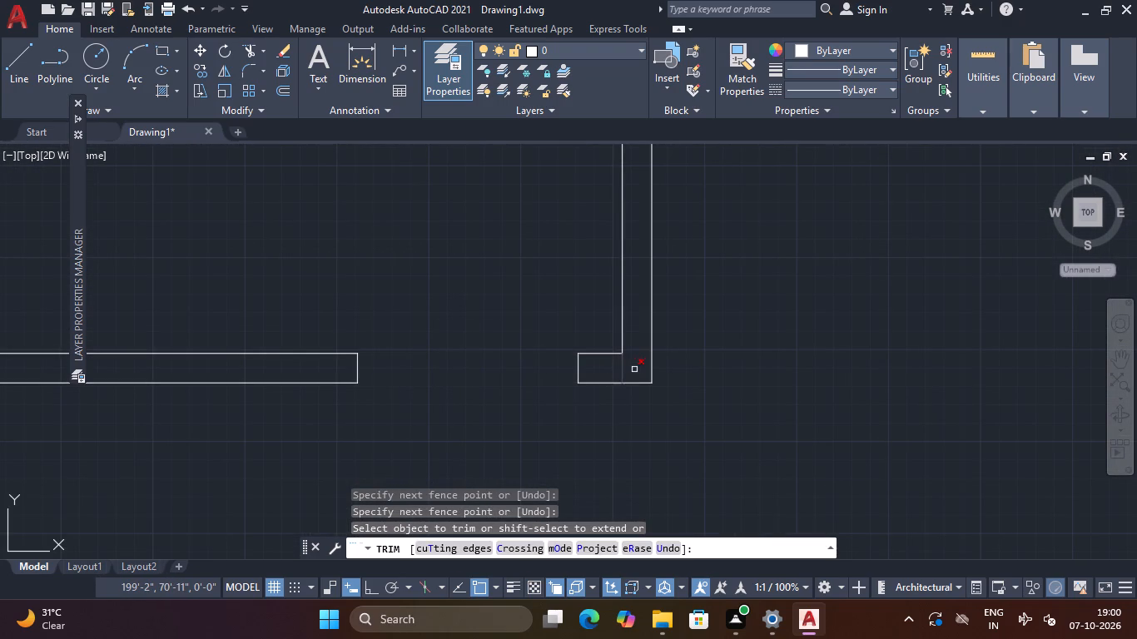
drag(634, 366, 622, 364)
click(603, 369)
scroll(619, 365, down, 4)
middle_drag(558, 313, 528, 404)
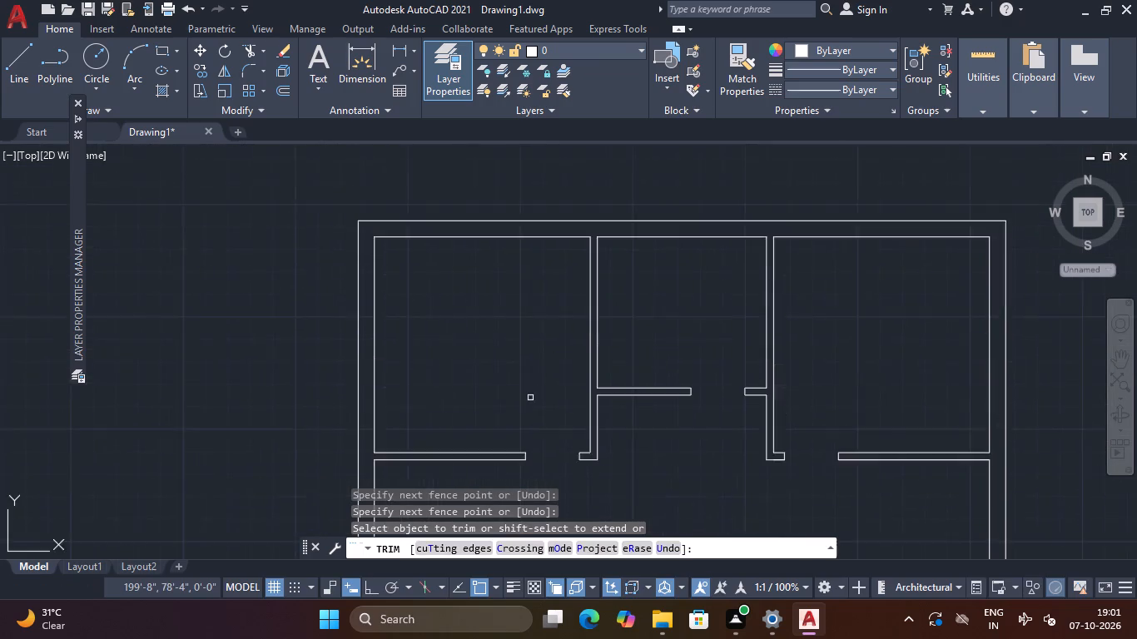
scroll(534, 388, down, 2)
middle_drag(534, 388, 620, 206)
middle_drag(677, 303, 508, 324)
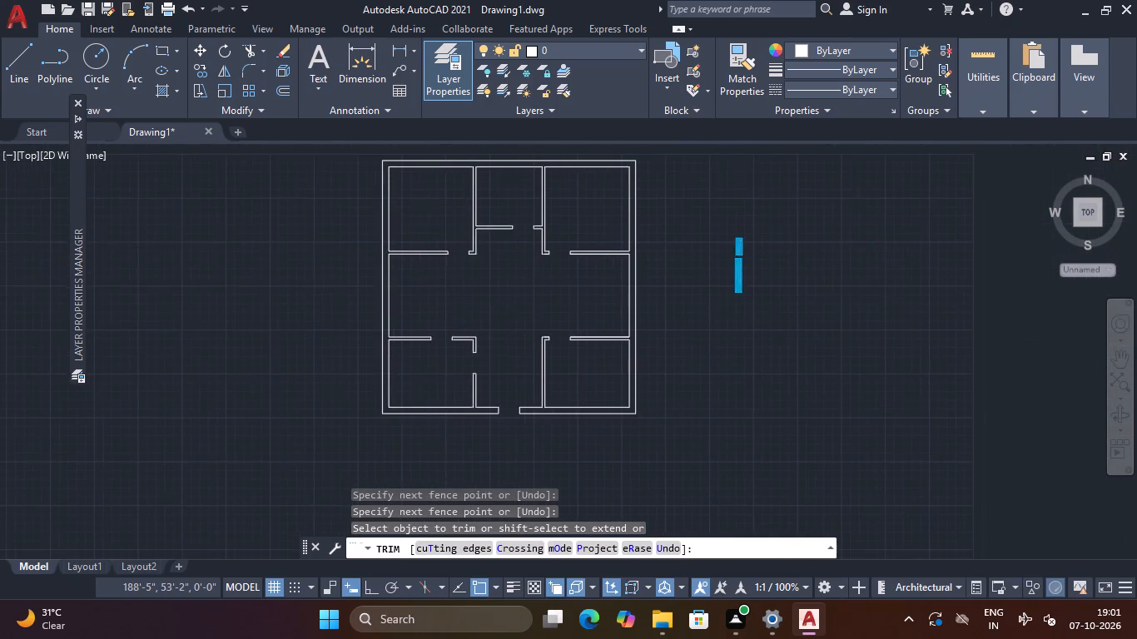
scroll(603, 356, up, 2)
scroll(539, 301, down, 1)
key(Escape)
key(Escape)
Insert a door block from the tool palettes into the empty area beside the plan, near the window symbols.
middle_drag(442, 265, 408, 363)
scroll(434, 336, down, 2)
middle_drag(563, 325, 477, 355)
scroll(556, 329, up, 2)
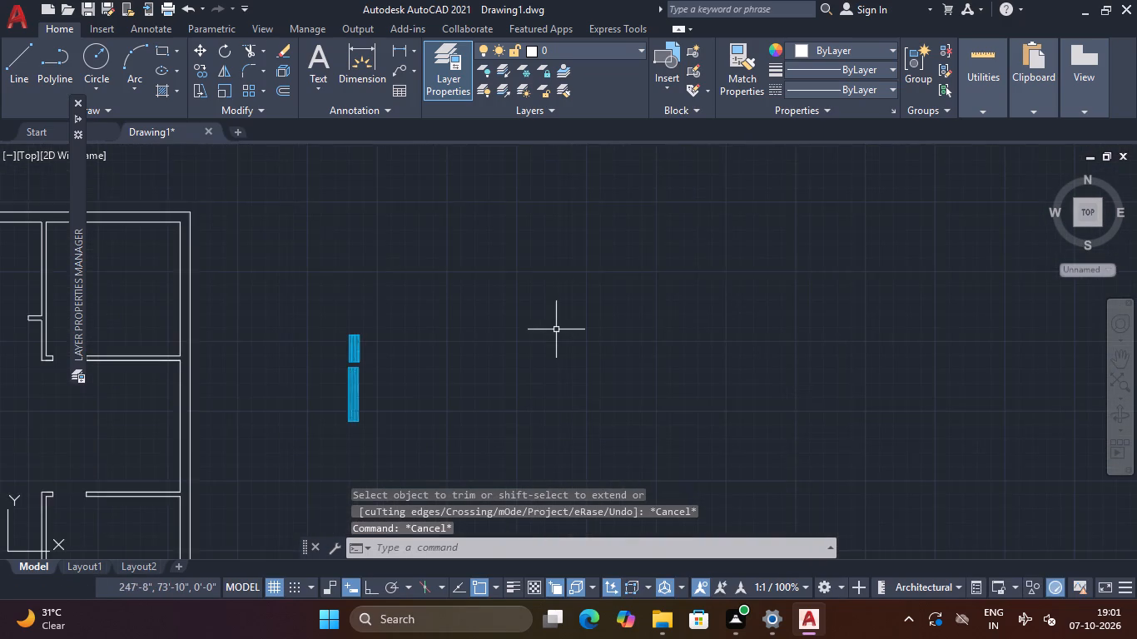
middle_drag(554, 329, 555, 300)
key(ctrl+2)
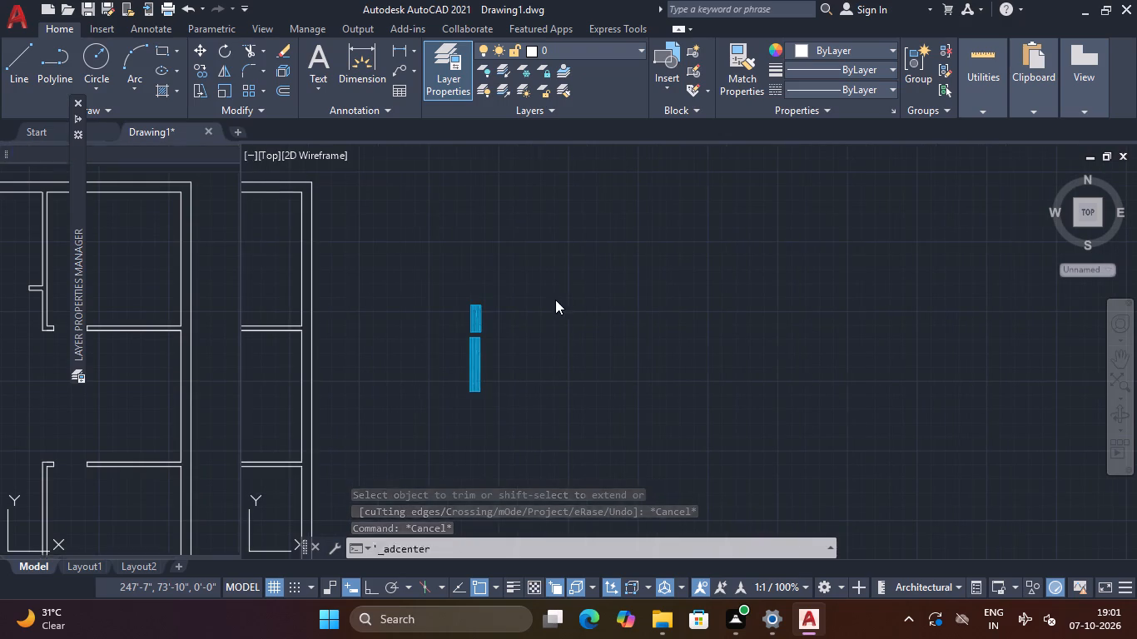
click(226, 149)
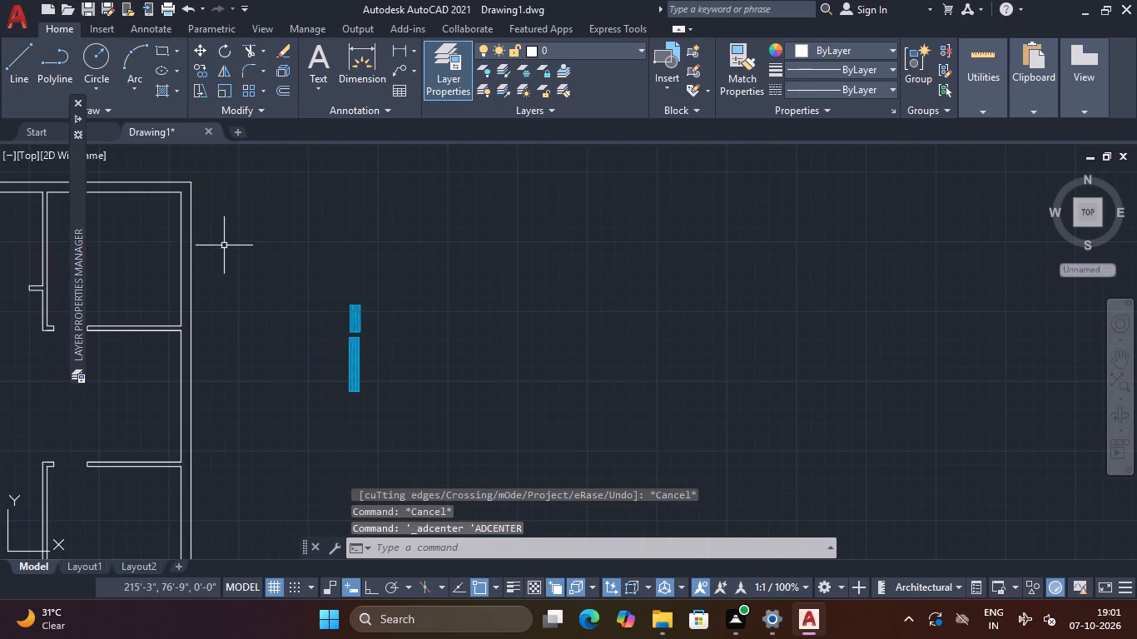
key(ctrl+3)
drag(698, 138, 481, 219)
key(Escape)
click(792, 96)
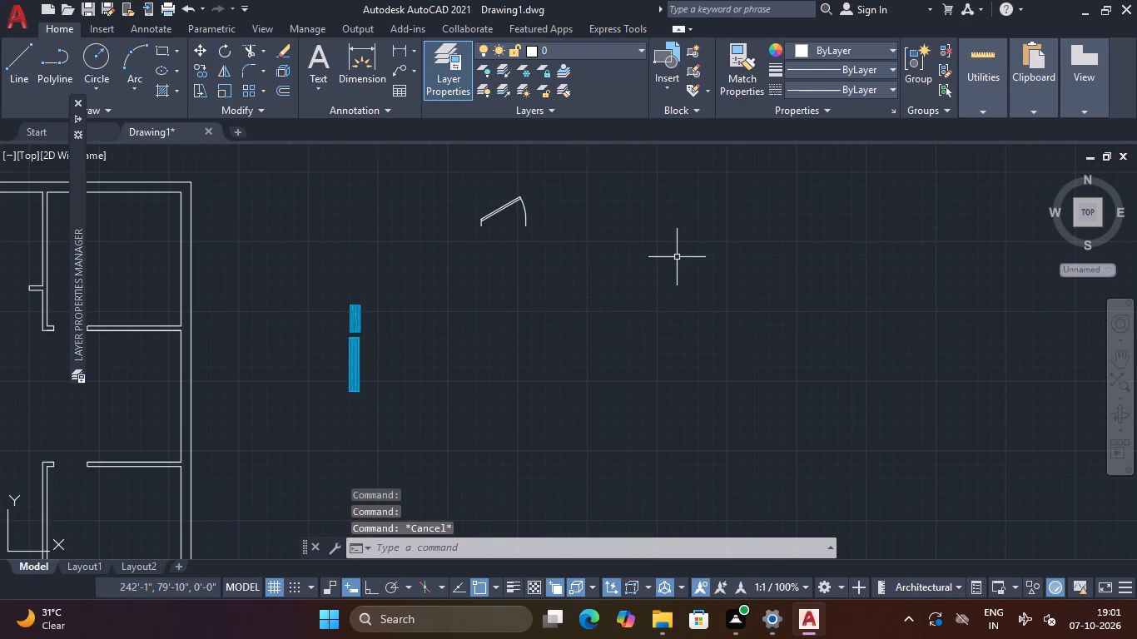
Draw a horizontal 2'6" reference line just below the door block, with Ortho on.
text(L)
key(space)
click(472, 245)
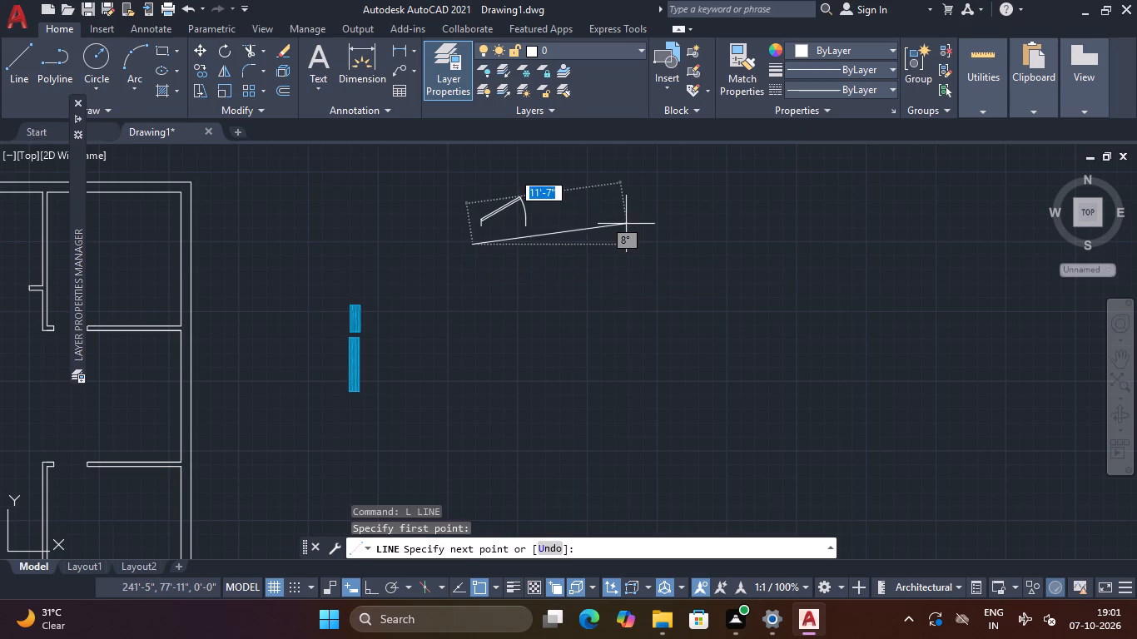
key(F8)
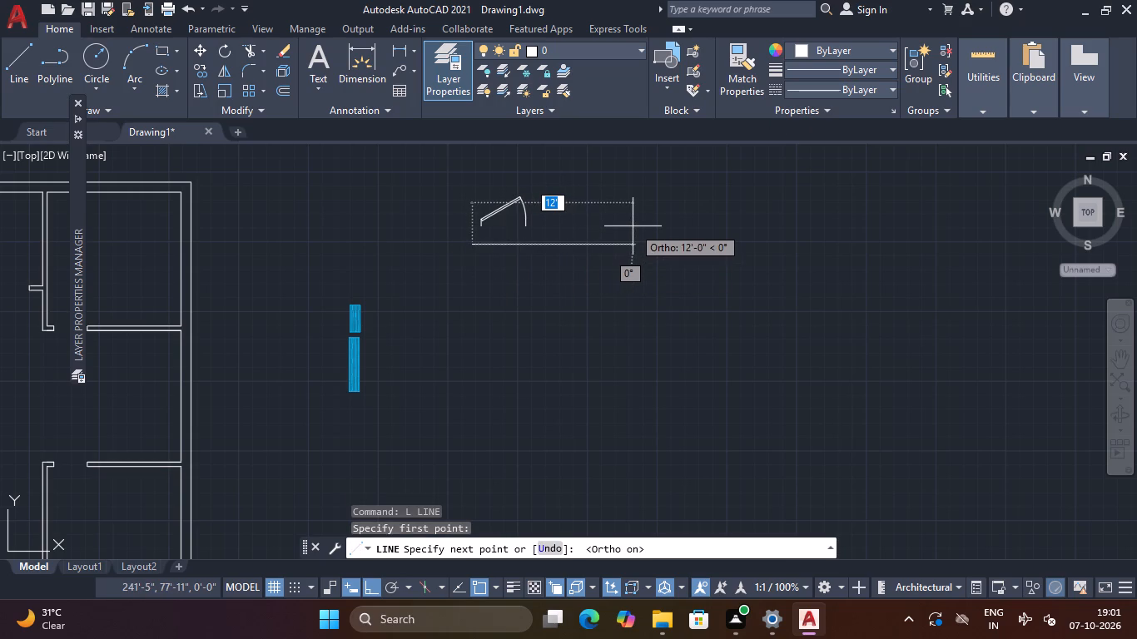
text(2')
key(6)
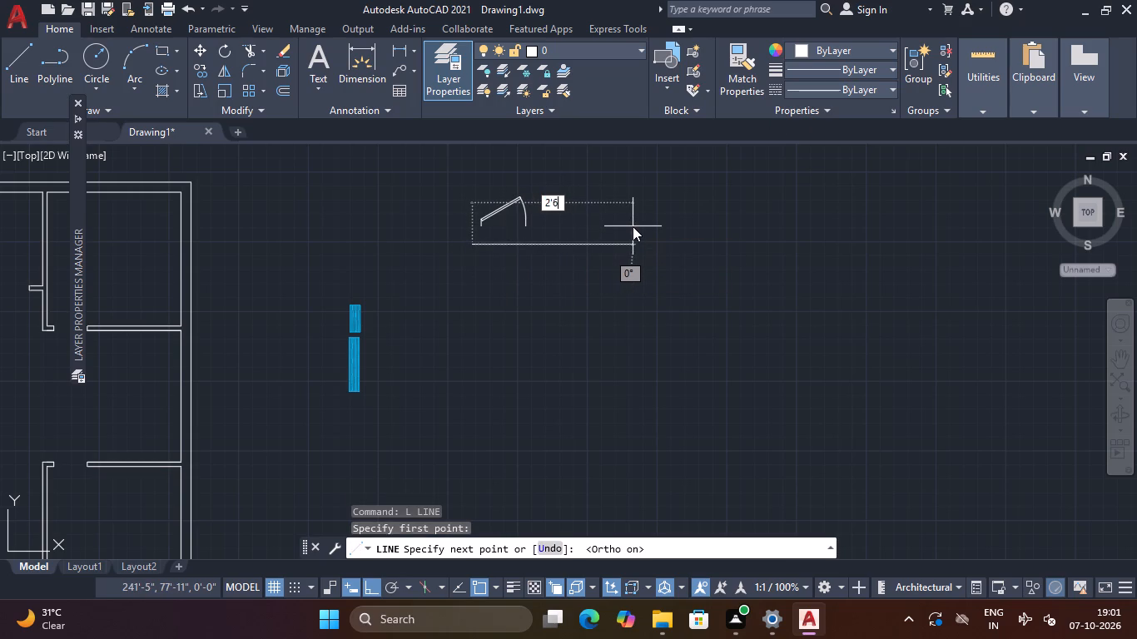
key(shift+quotedbl)
key(Return)
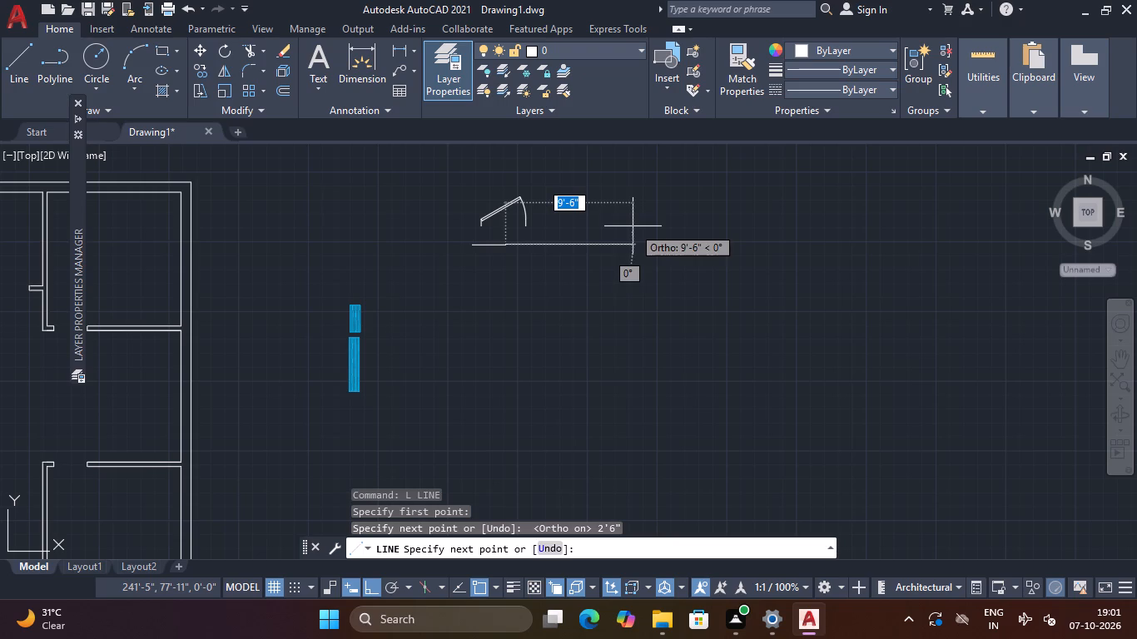
key(Escape)
Scale the door block by reference from the reference line's start, matching its jamb-to-jamb width to the 2'6" line.
click(548, 184)
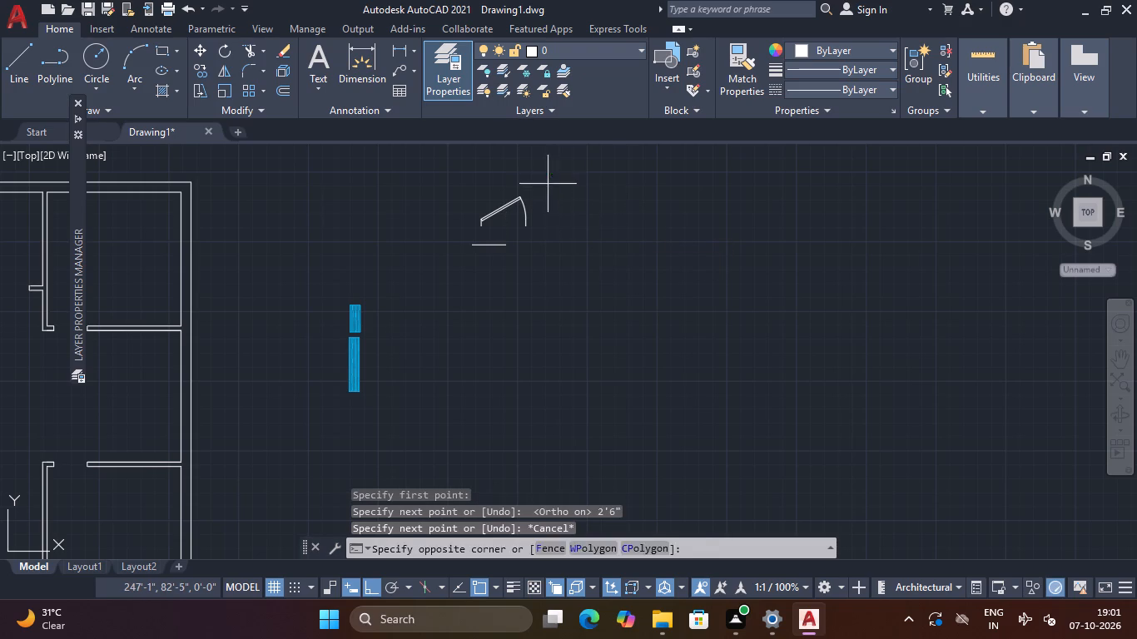
click(514, 207)
text(SC)
key(space)
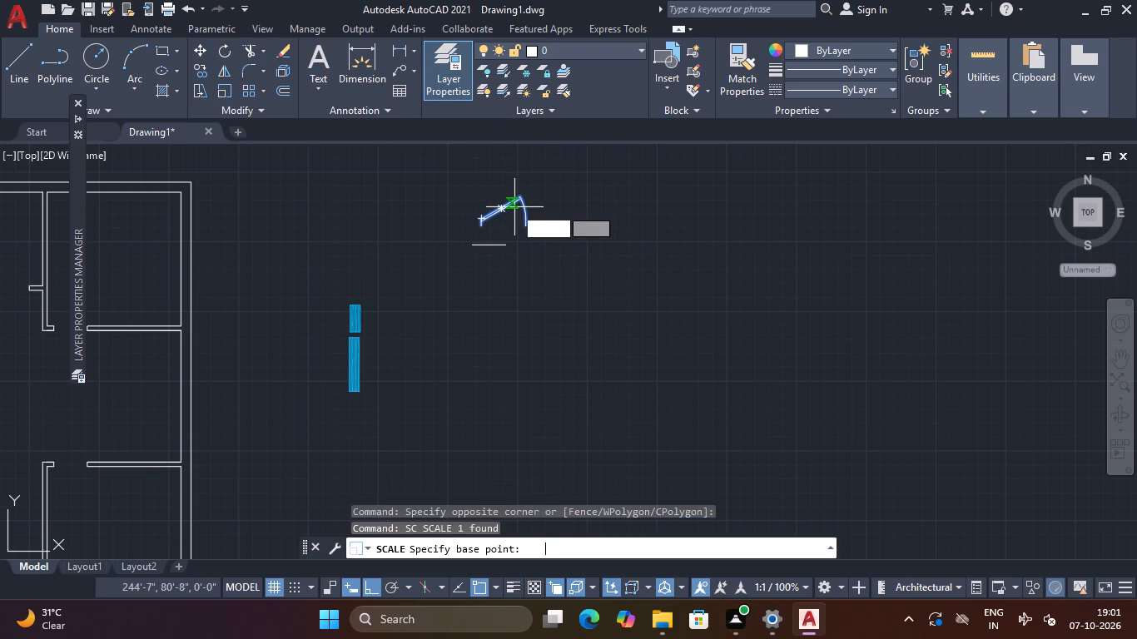
scroll(463, 253, up, 3)
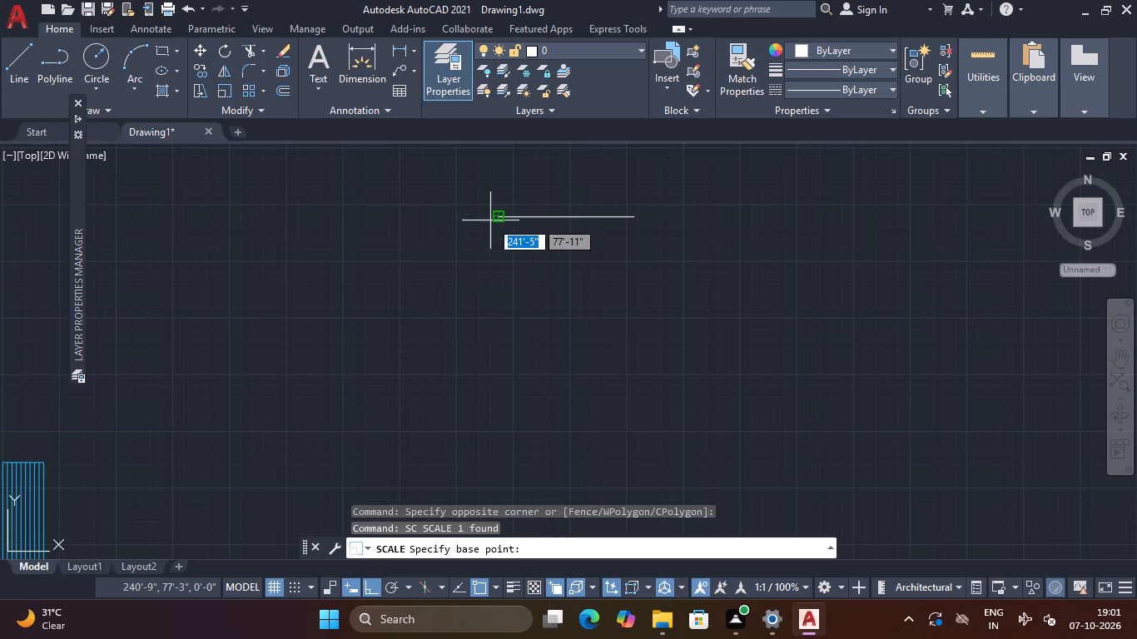
click(499, 220)
scroll(511, 223, down, 4)
middle_drag(514, 244, 498, 300)
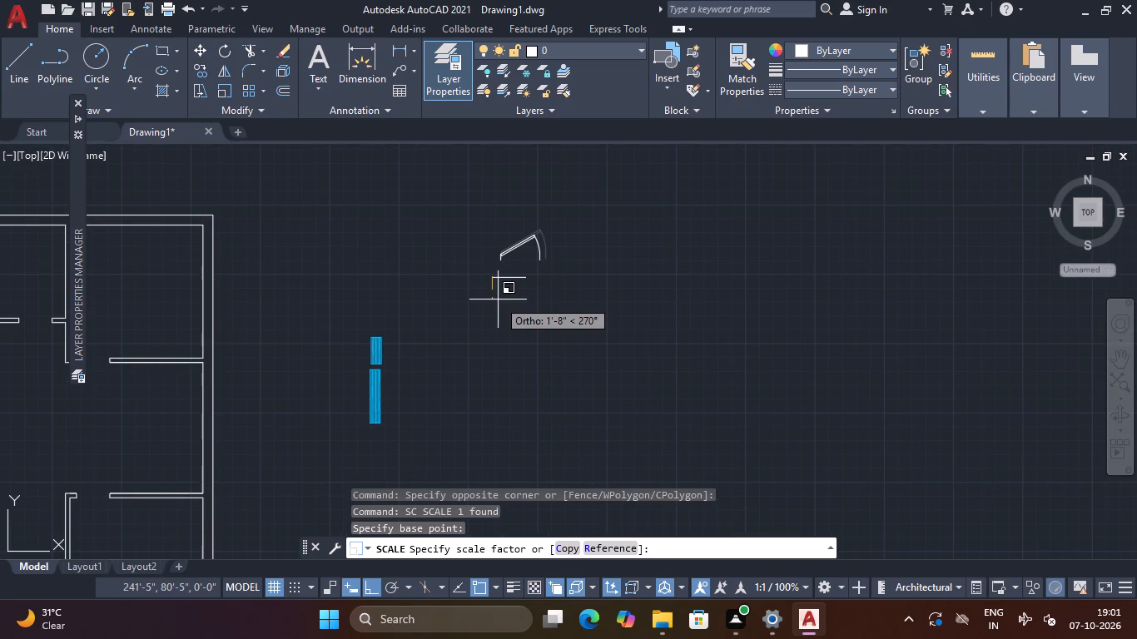
text(R)
key(space)
scroll(512, 284, up, 3)
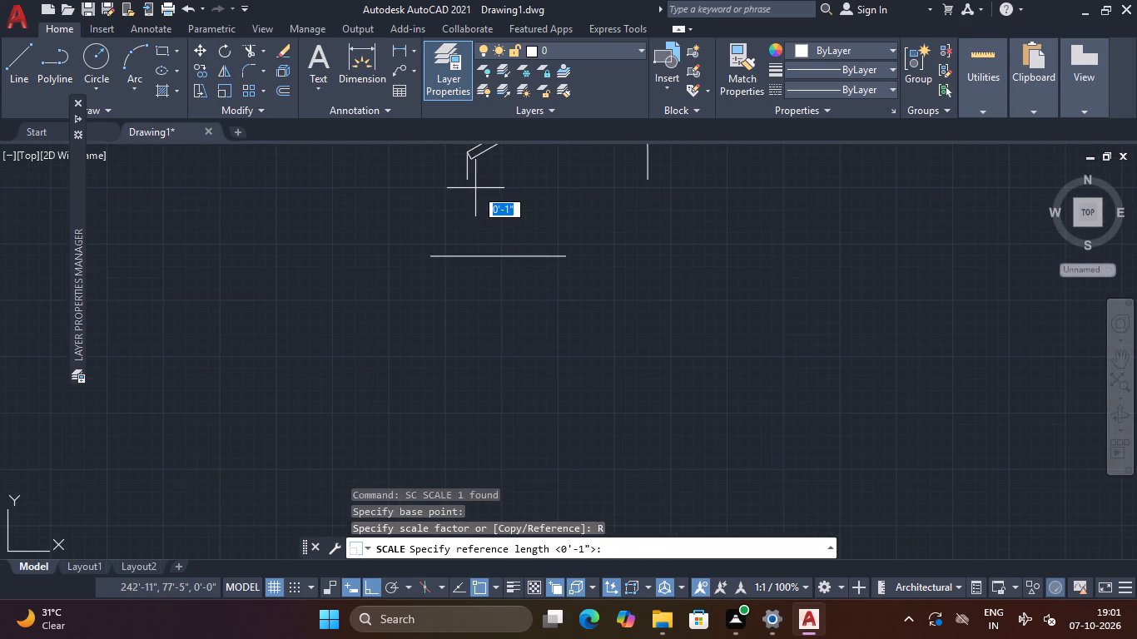
click(465, 175)
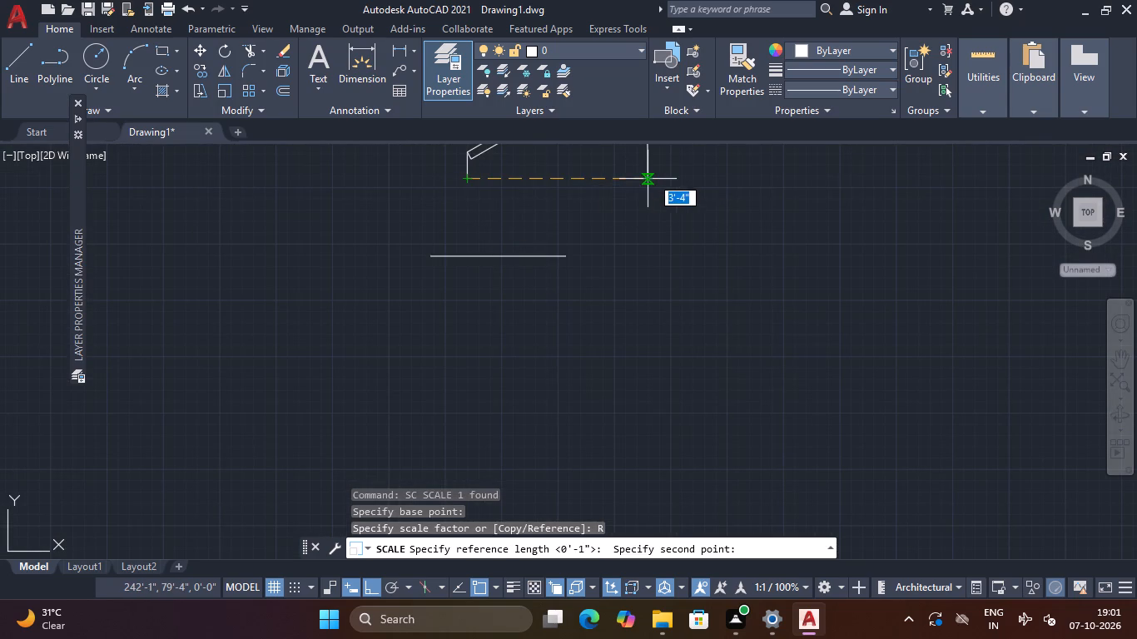
click(651, 176)
click(563, 255)
scroll(576, 246, down, 3)
middle_drag(598, 234, 588, 264)
key(Escape)
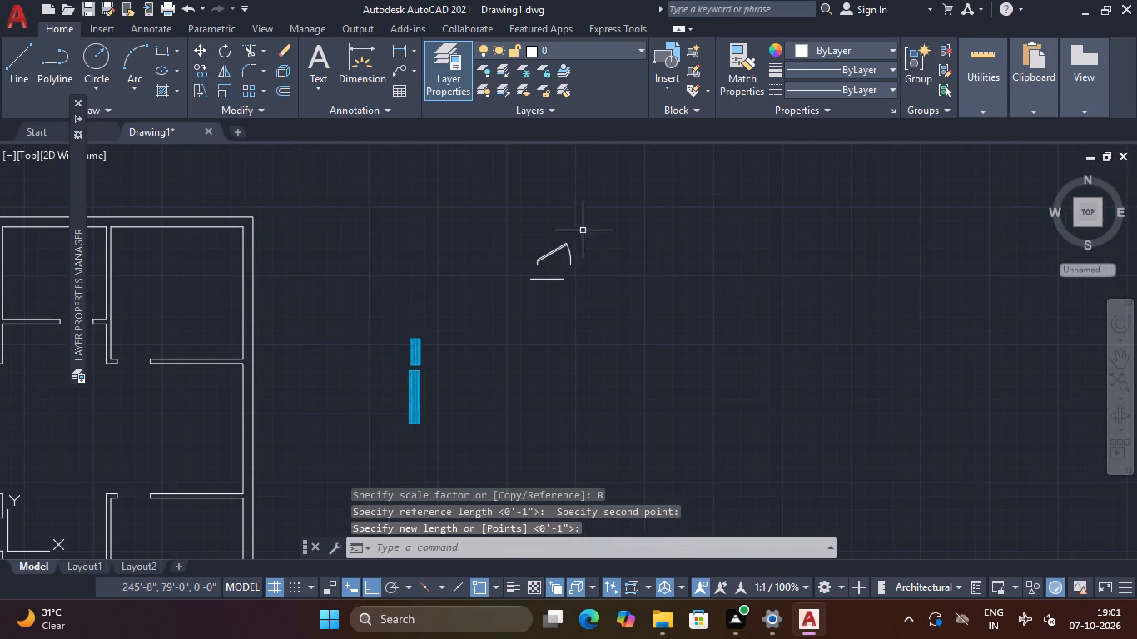
drag(583, 229, 551, 279)
click(539, 260)
key(Escape)
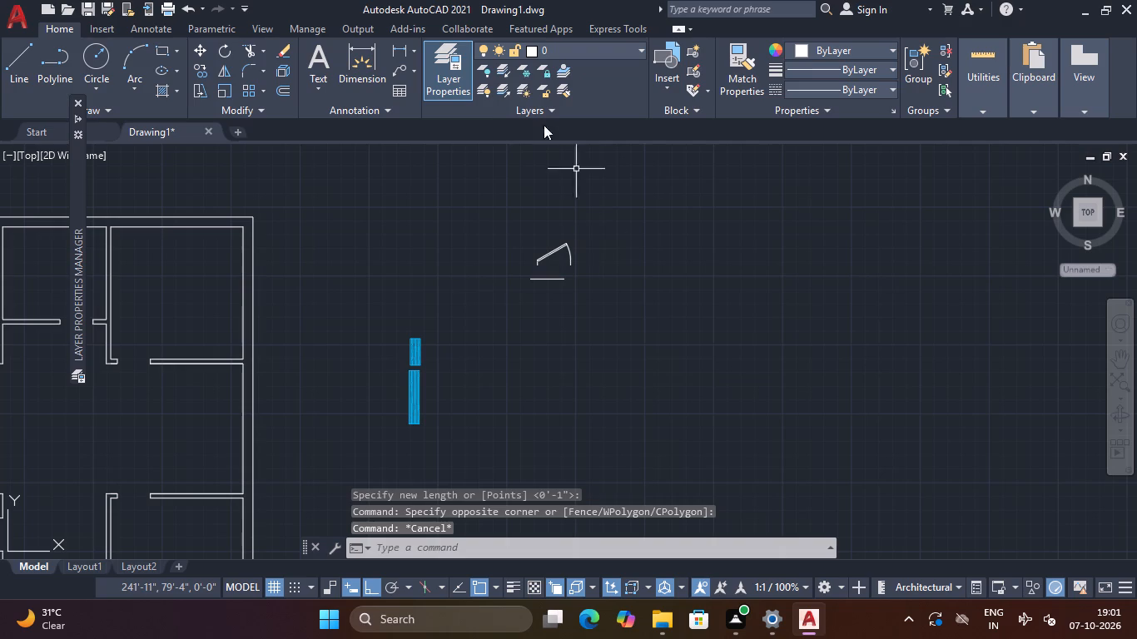
Create a new layer named DOORS.
click(459, 66)
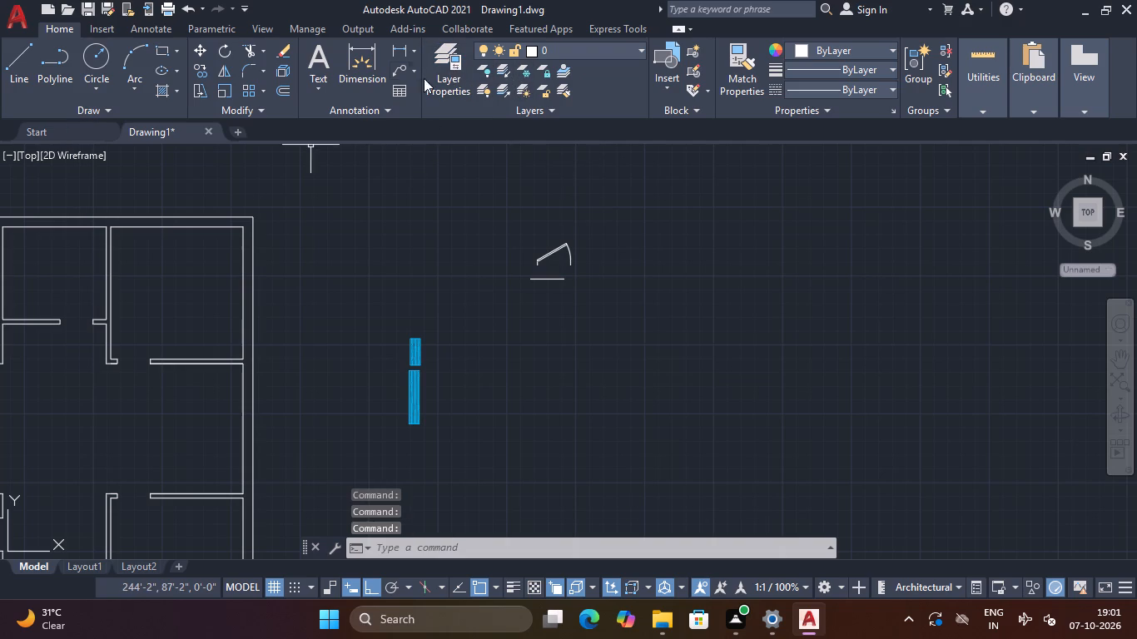
click(443, 62)
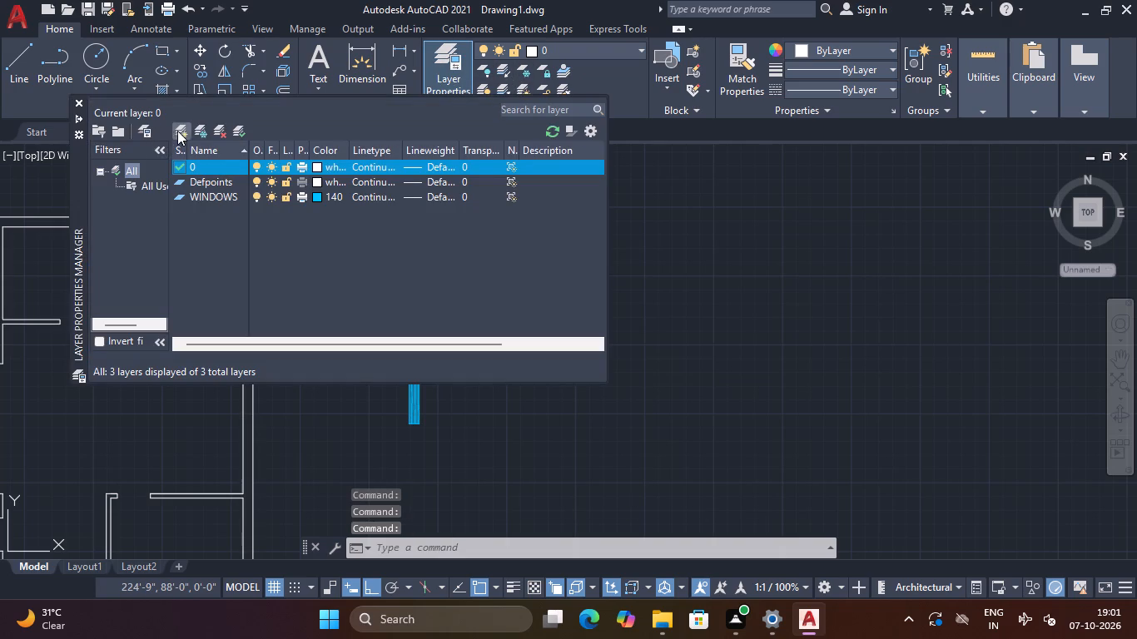
click(186, 131)
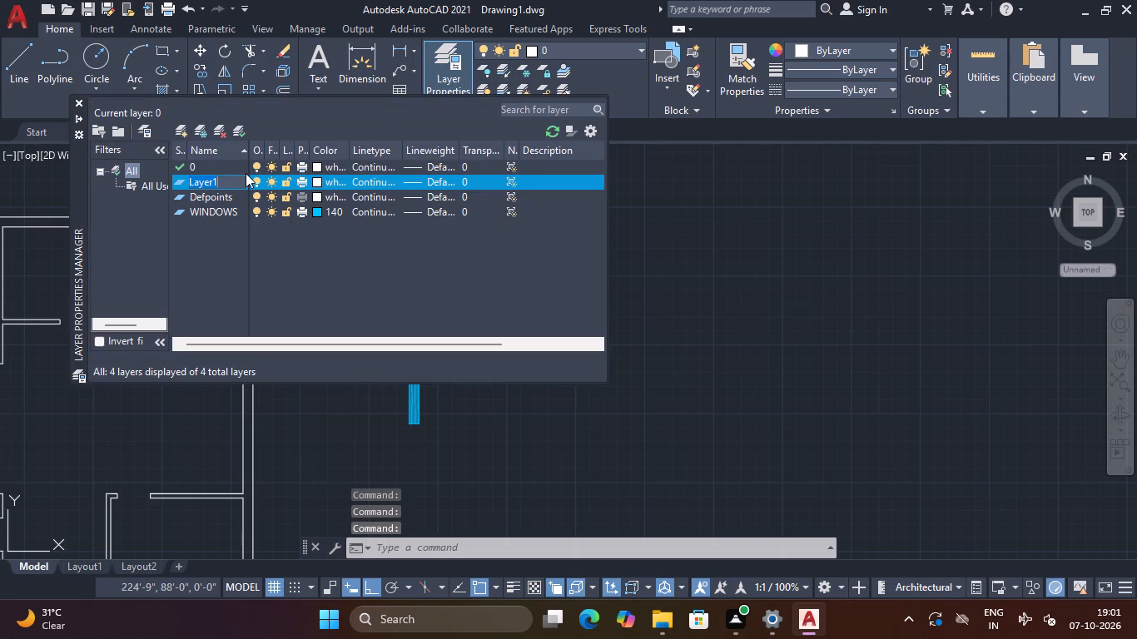
key(BackSpace)
key(BackSpace)
key(BackSpace)
text(DOORS)
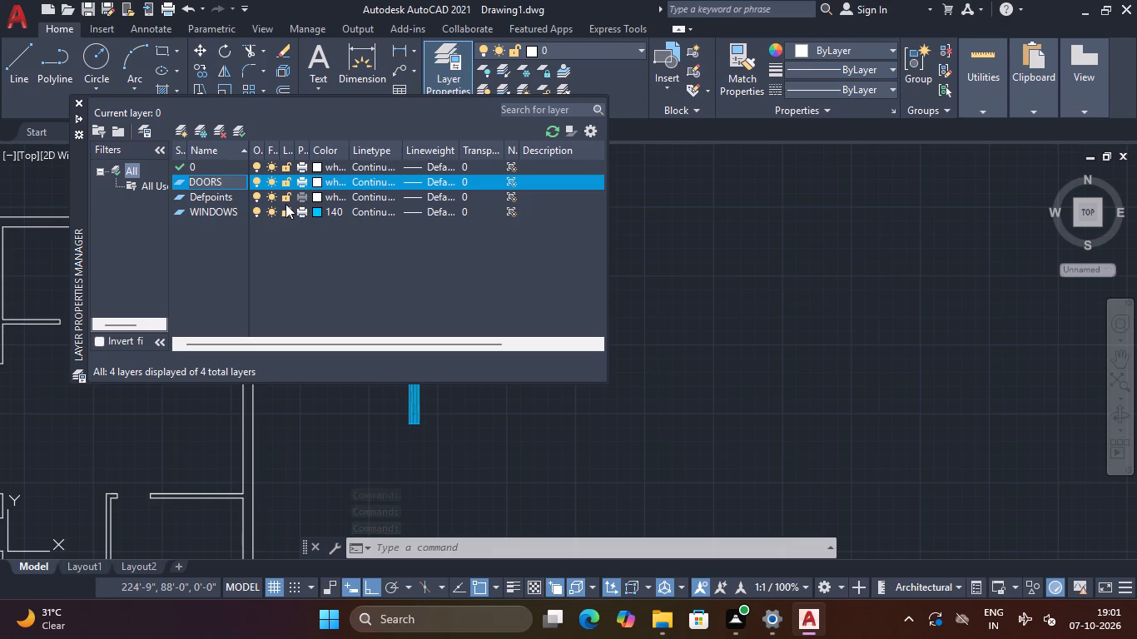
Set the DOORS layer's colour to PANTONE 14-0941 TCX from the PANTONE f + h Cotton colour book.
click(312, 178)
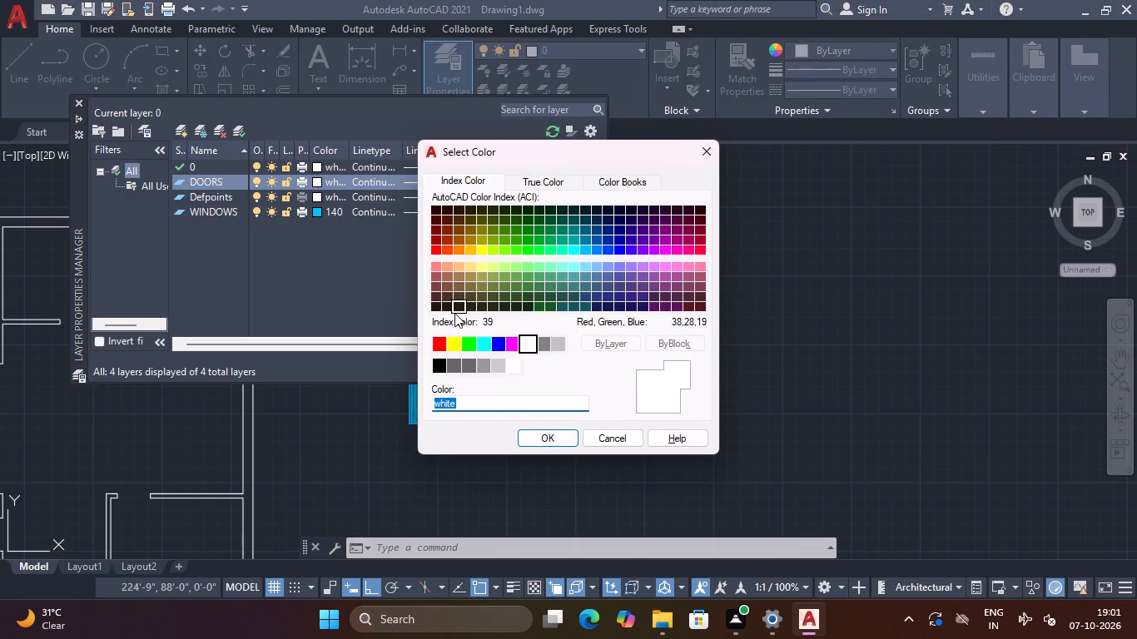
click(564, 186)
click(621, 181)
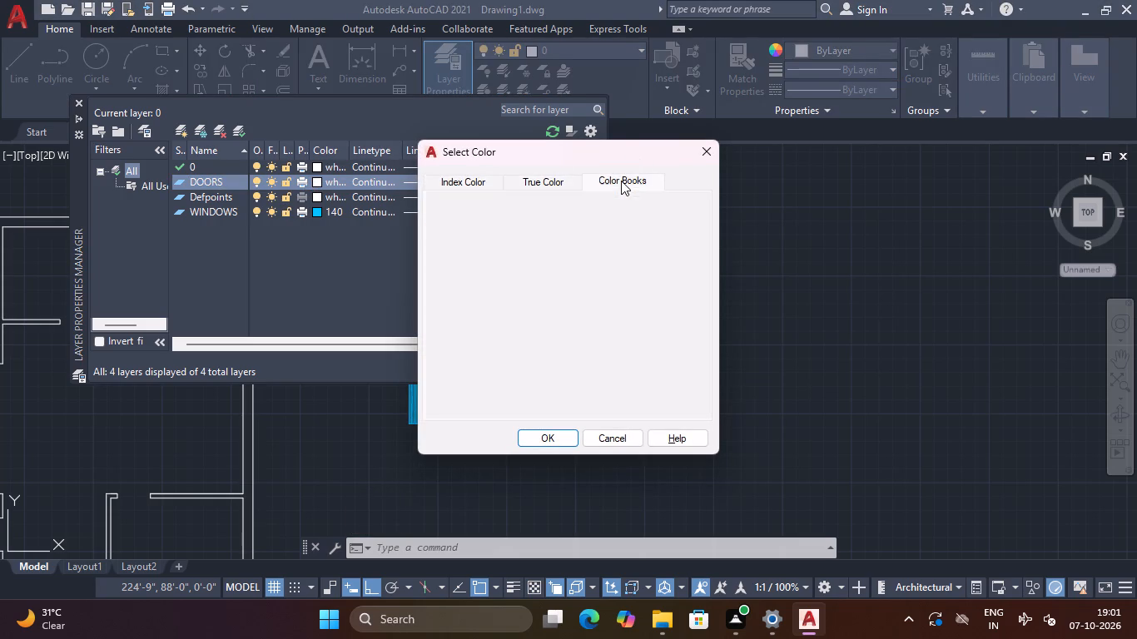
click(612, 267)
click(611, 274)
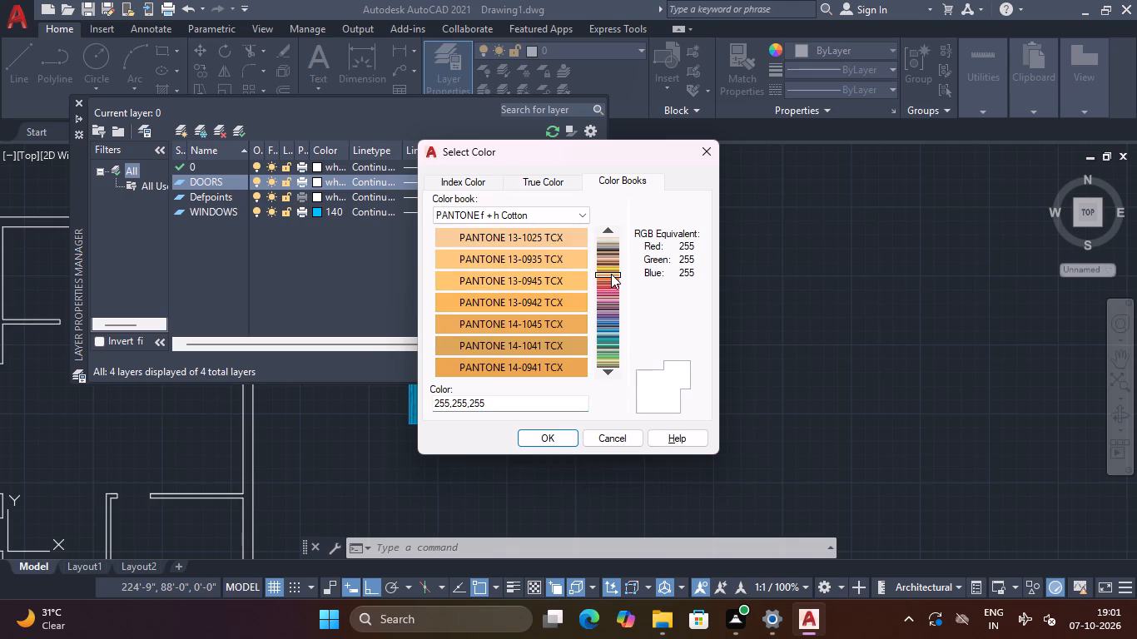
click(544, 360)
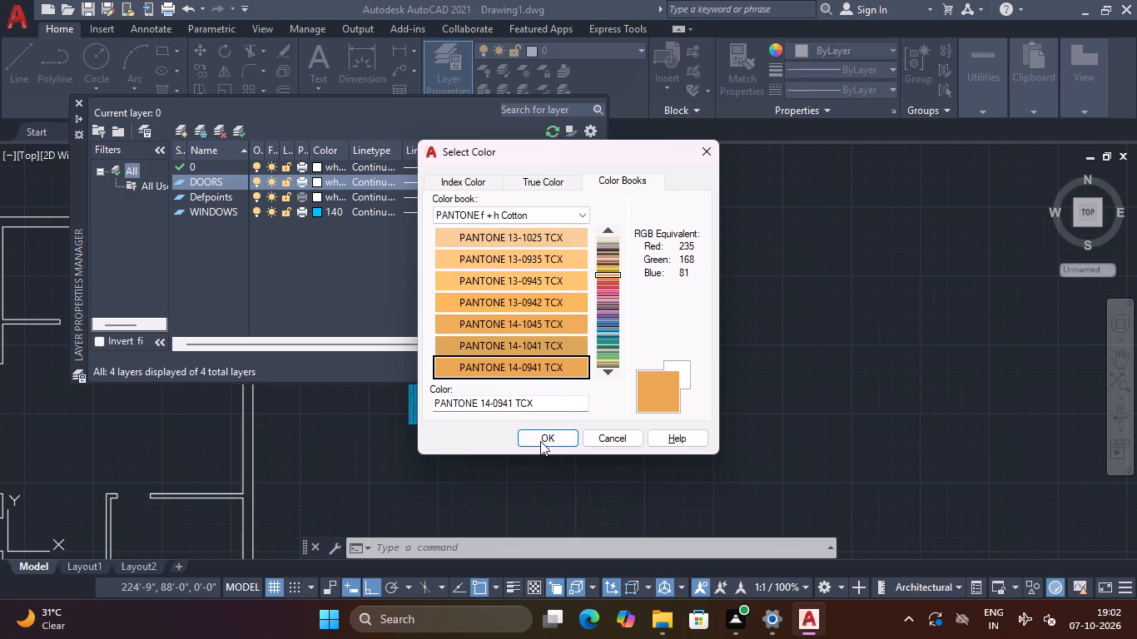
click(541, 438)
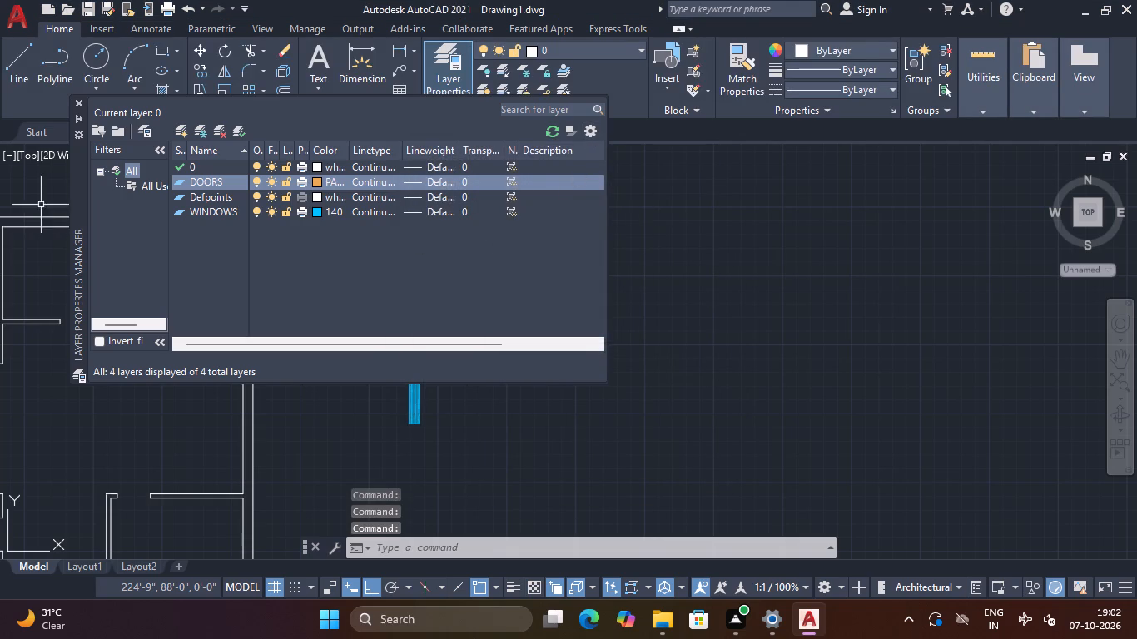
click(81, 100)
middle_drag(396, 227, 327, 250)
key(Escape)
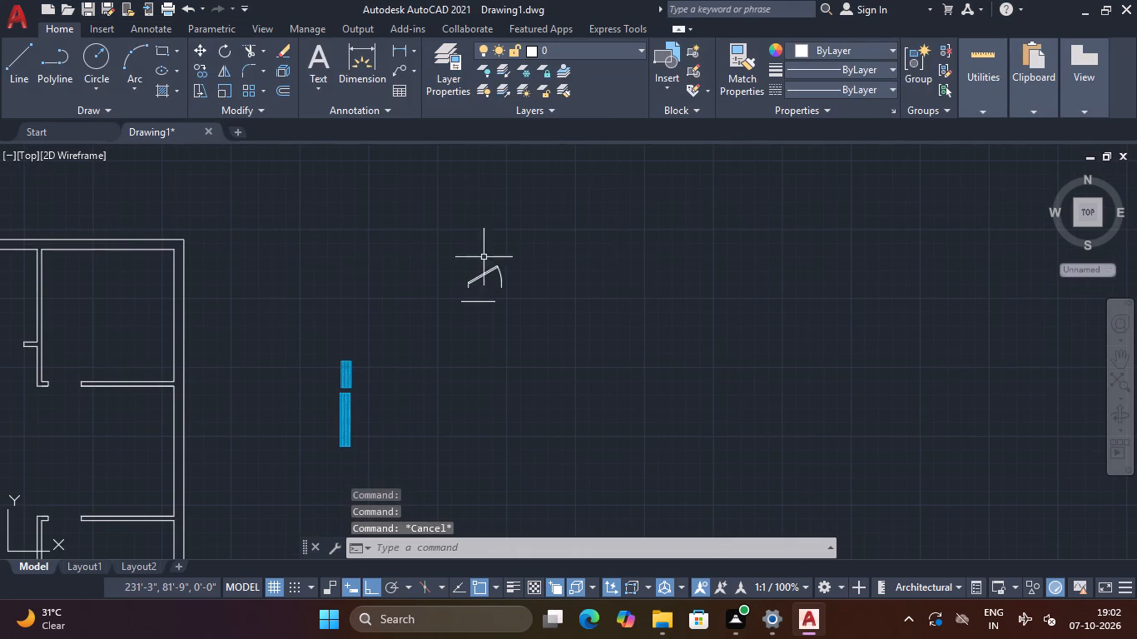
Make DOORS the current layer and draw a short vertical sample line in the empty area beside the door.
click(572, 55)
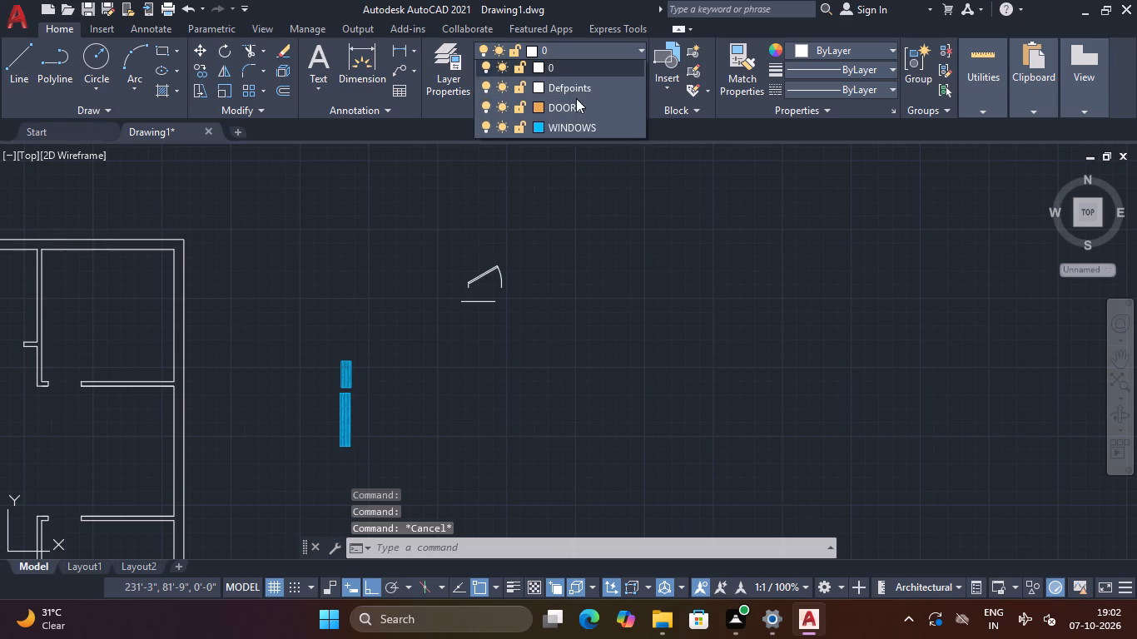
double_click(581, 109)
key(Escape)
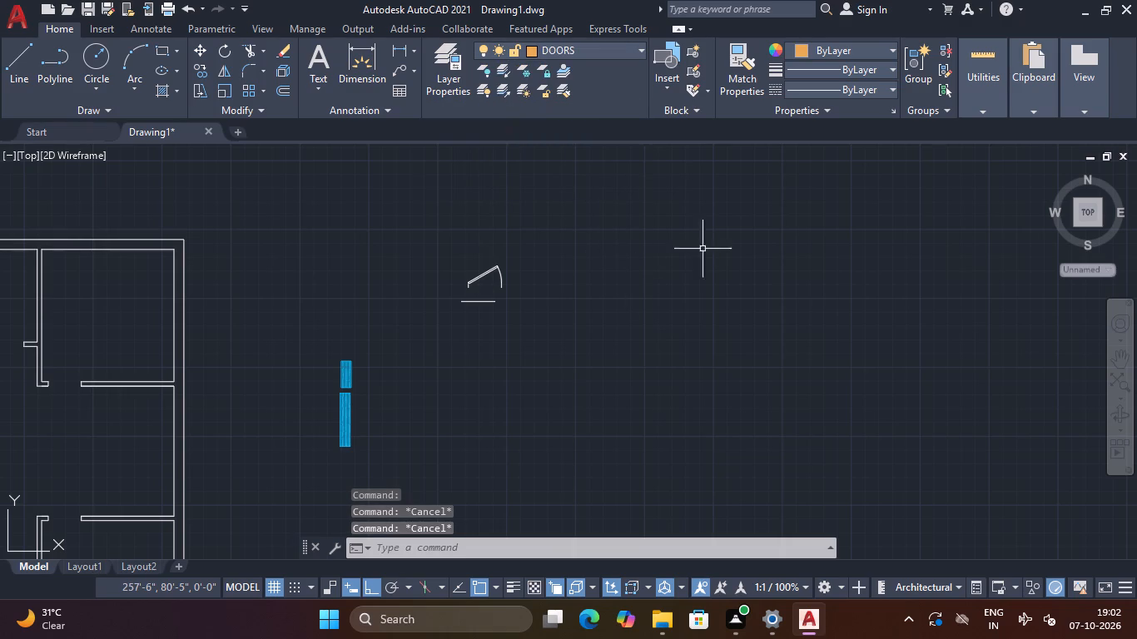
text(L)
key(space)
click(718, 224)
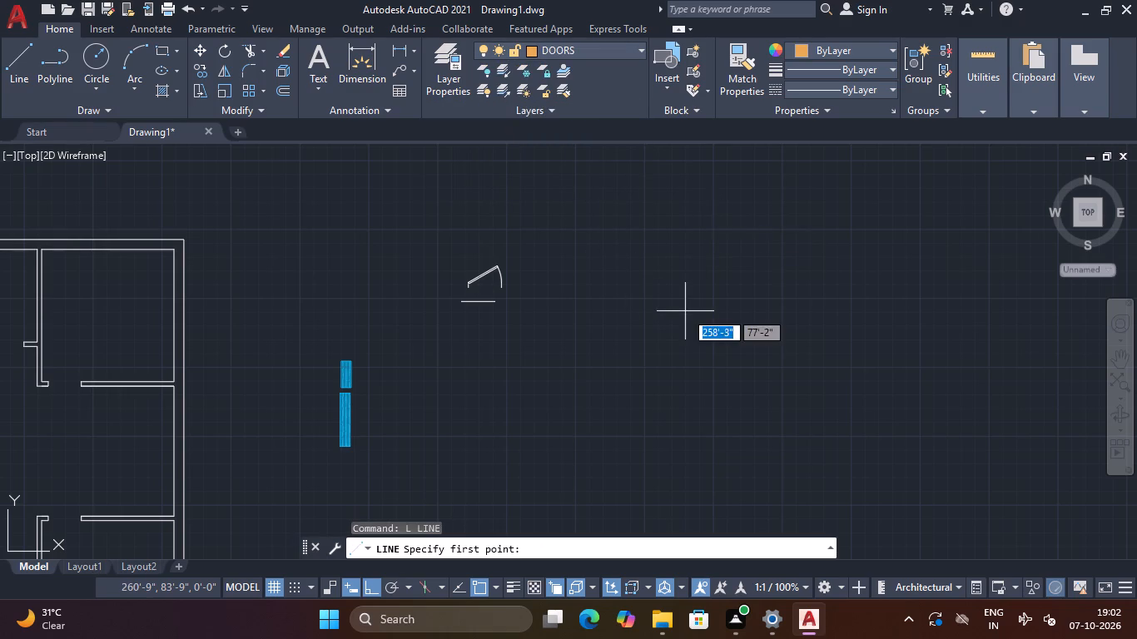
click(697, 209)
click(661, 290)
key(Escape)
Match the properties of the vertical sample line onto the door block.
text(MA)
key(space)
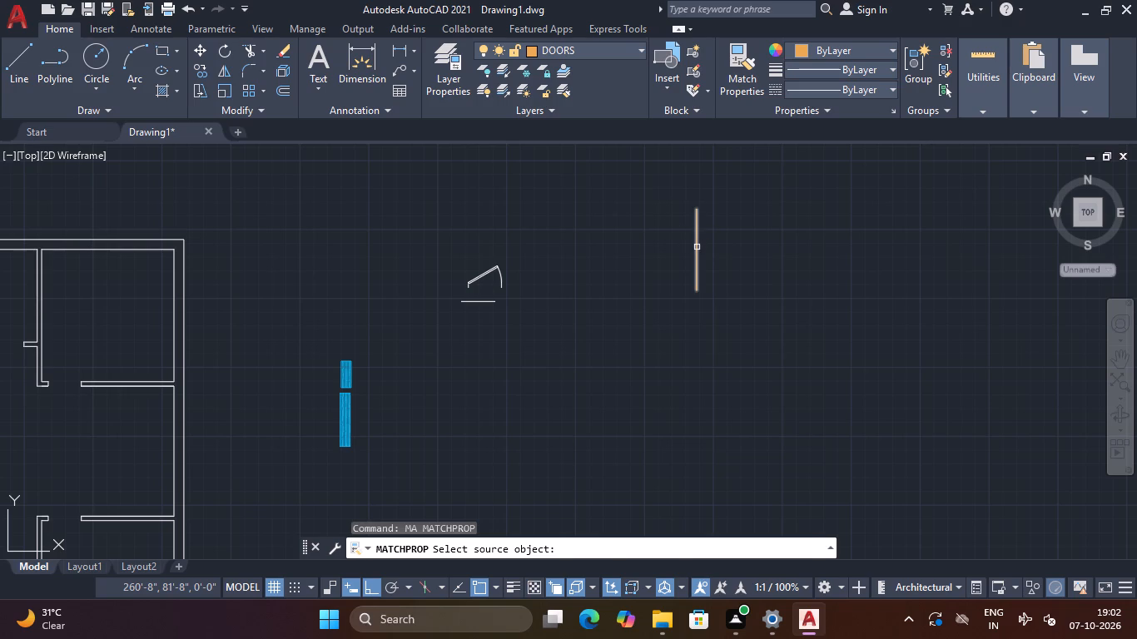
click(697, 247)
click(522, 245)
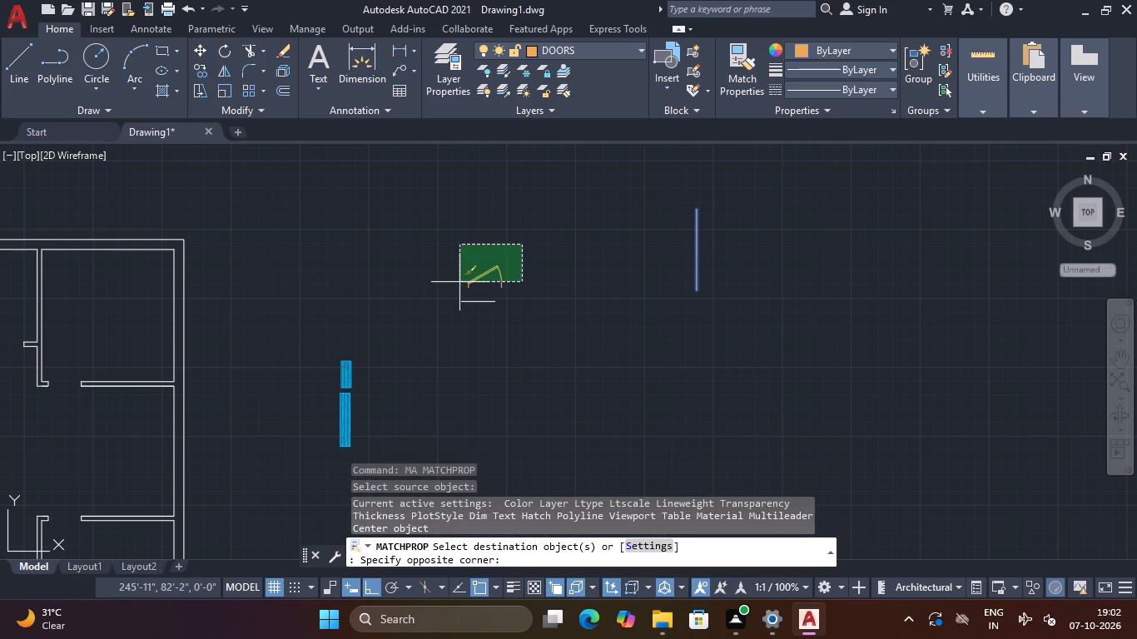
click(459, 282)
middle_drag(551, 245, 588, 195)
key(Escape)
Erase the vertical sample line and the 2'6" reference line below the door.
drag(771, 182, 725, 206)
click(688, 238)
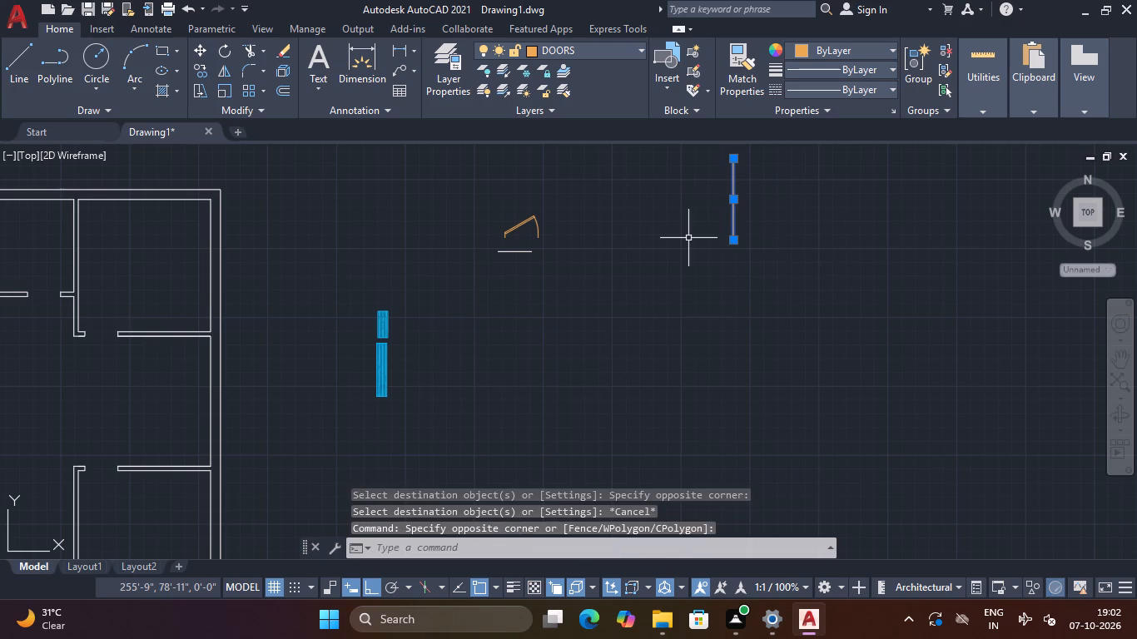
key(Delete)
scroll(520, 244, up, 2)
click(520, 244)
click(484, 300)
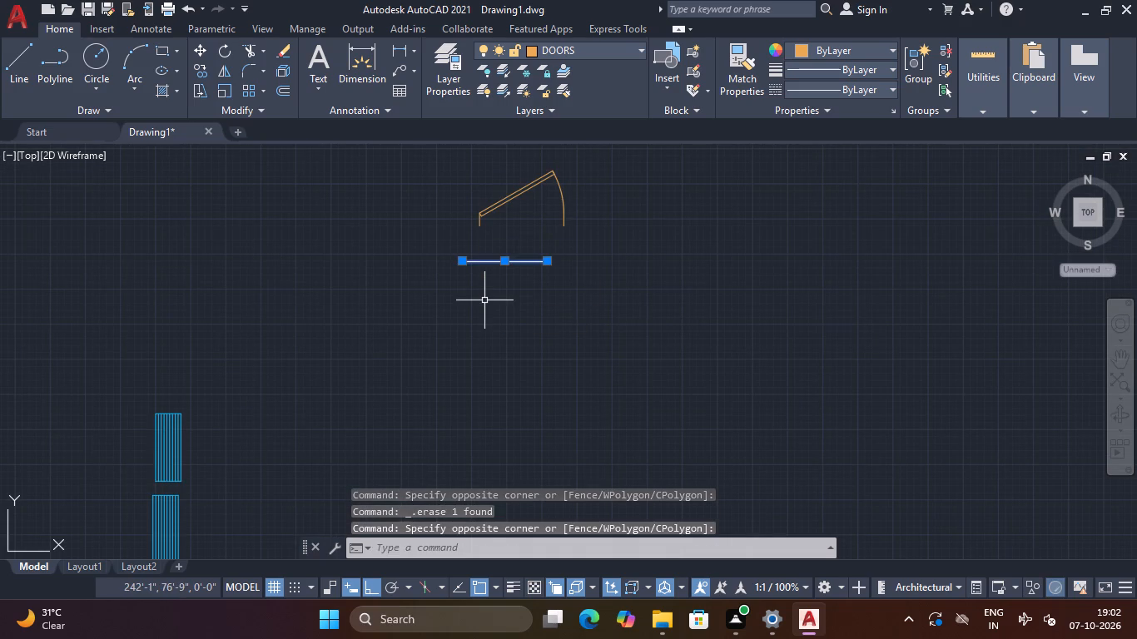
key(Delete)
Copy the 2'6" door block from its hinge-side base corner into the opening of the upper-right room.
scroll(636, 178, down, 3)
middle_drag(637, 189, 625, 256)
scroll(609, 192, up, 3)
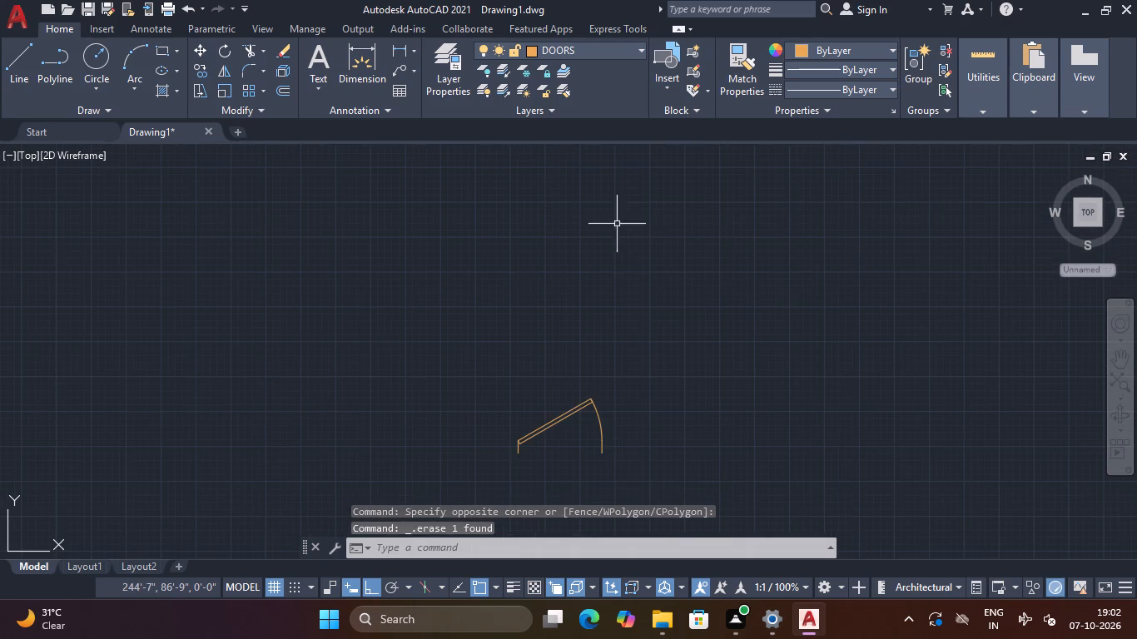
scroll(632, 240, down, 3)
click(648, 254)
click(575, 307)
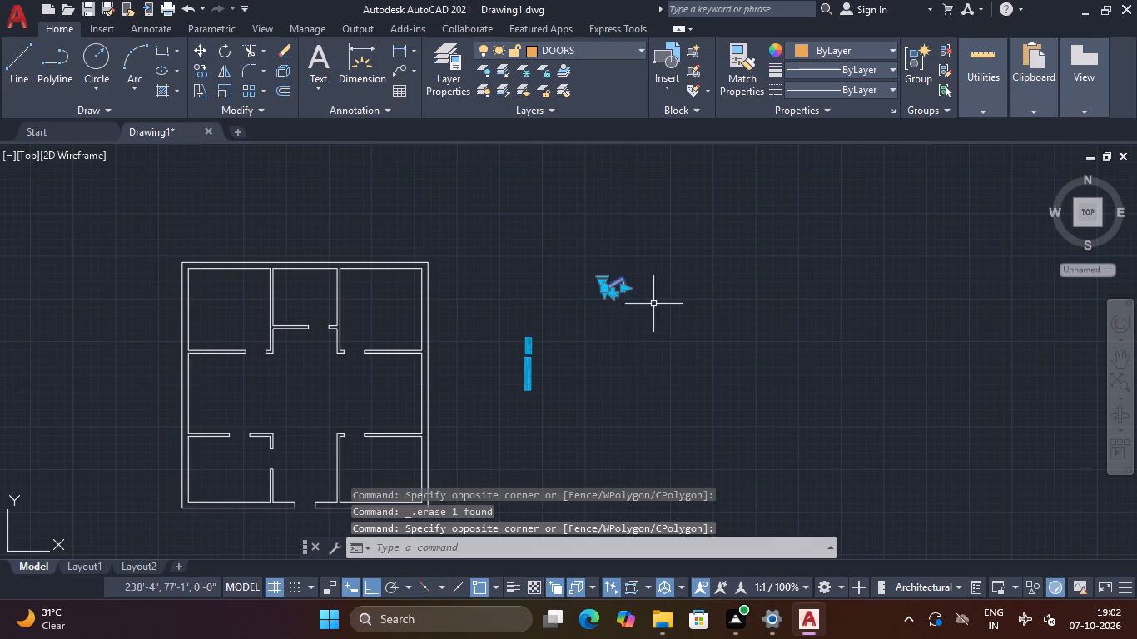
scroll(607, 261, up, 3)
middle_drag(608, 323, 608, 164)
scroll(635, 265, down, 2)
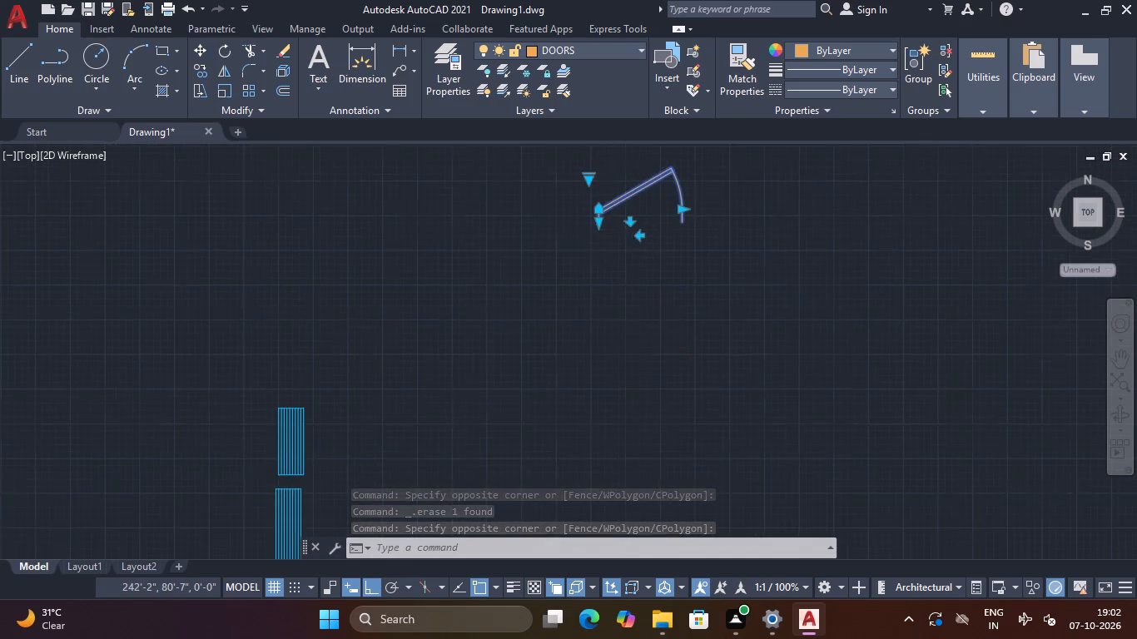
scroll(636, 266, down, 1)
middle_drag(629, 282, 570, 307)
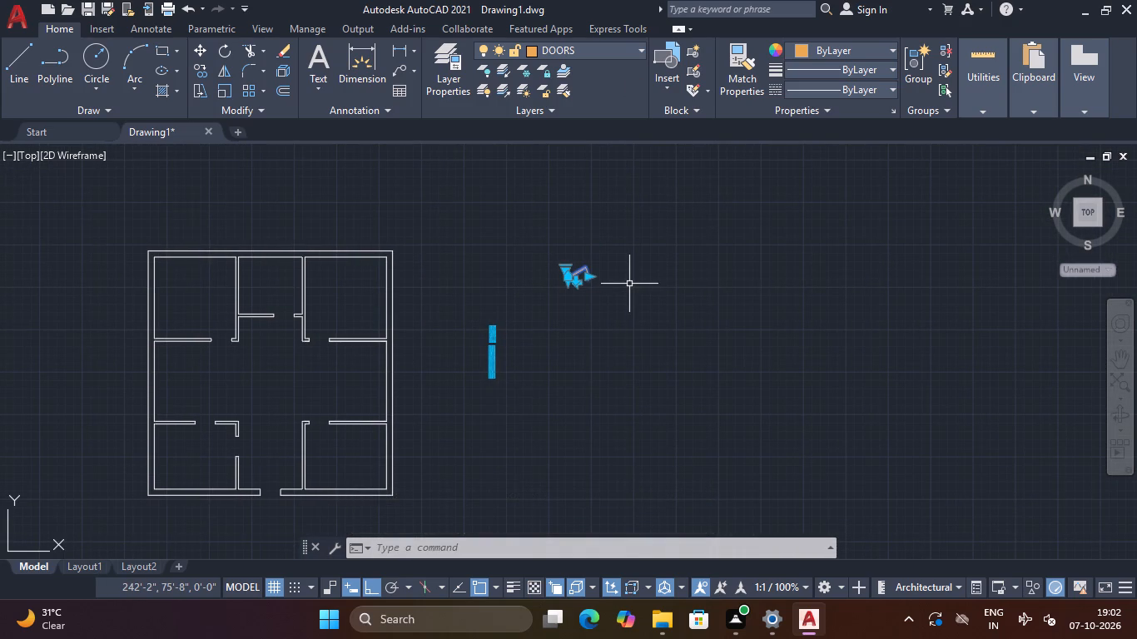
text(CO)
key(space)
scroll(556, 284, up, 3)
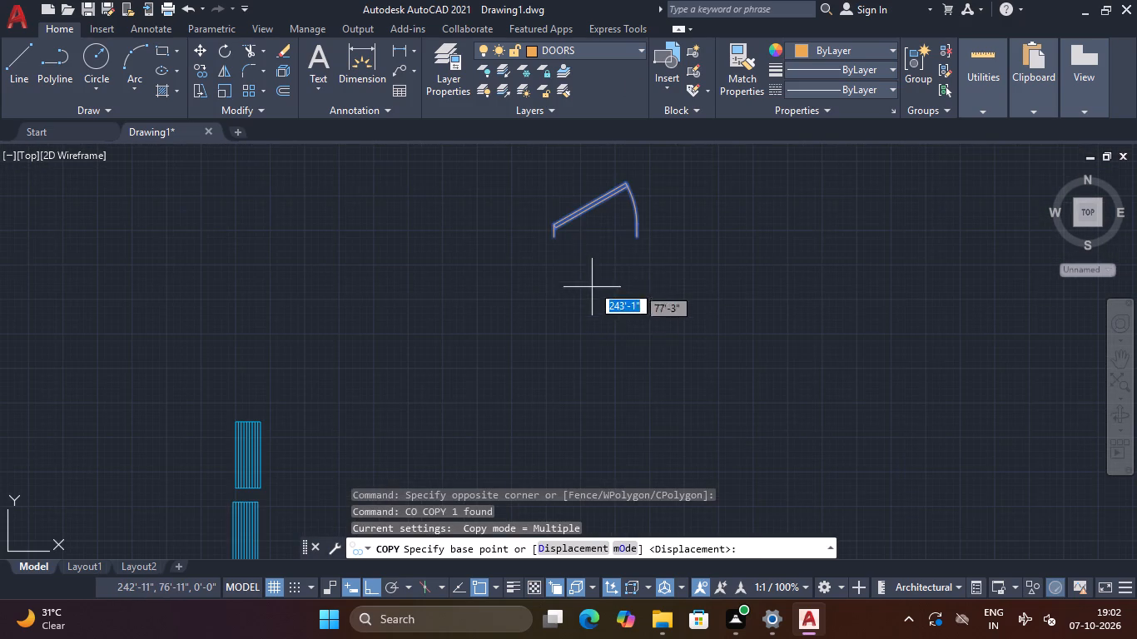
click(549, 238)
scroll(549, 238, down, 3)
middle_drag(518, 280, 668, 270)
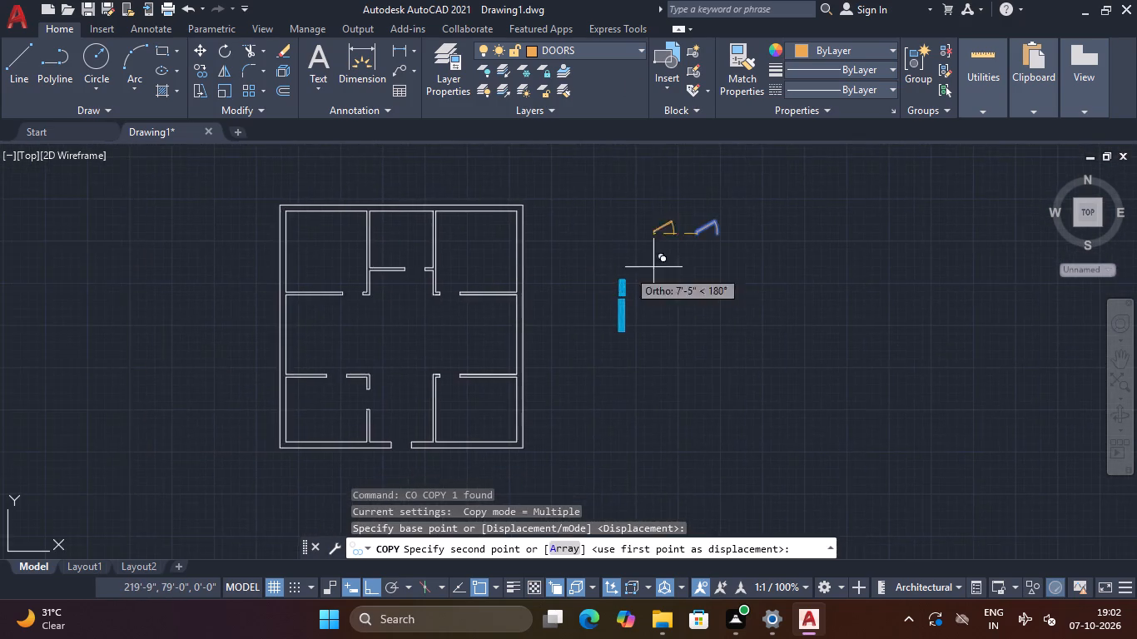
key(F8)
scroll(429, 290, up, 3)
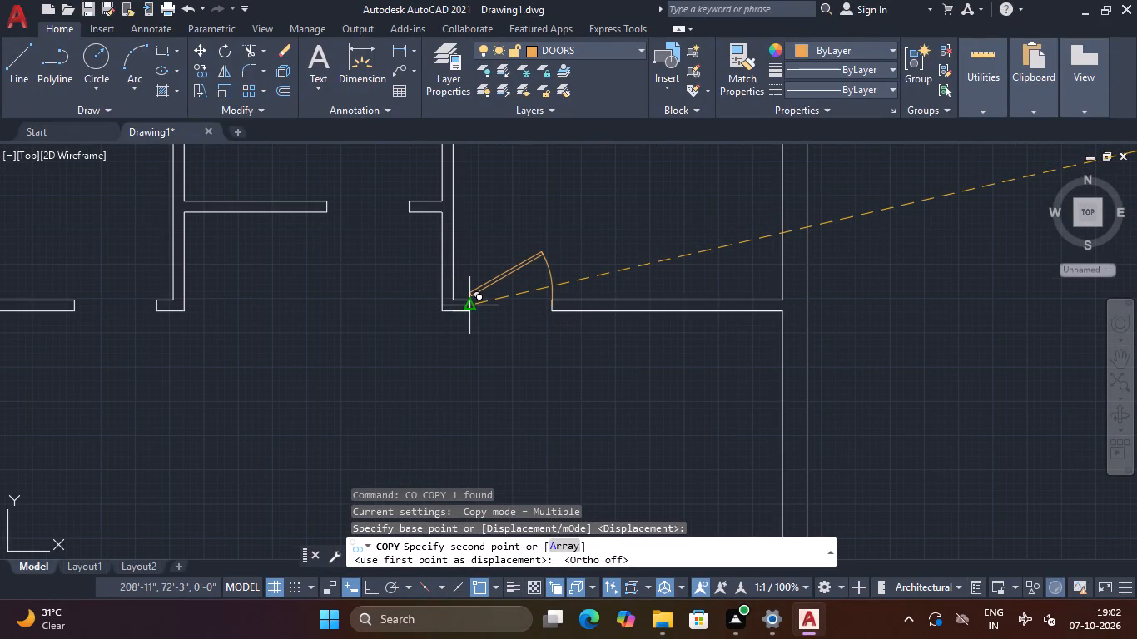
click(465, 310)
Place further door copies in the openings of the top middle room and the upper-left room.
middle_drag(390, 324, 444, 393)
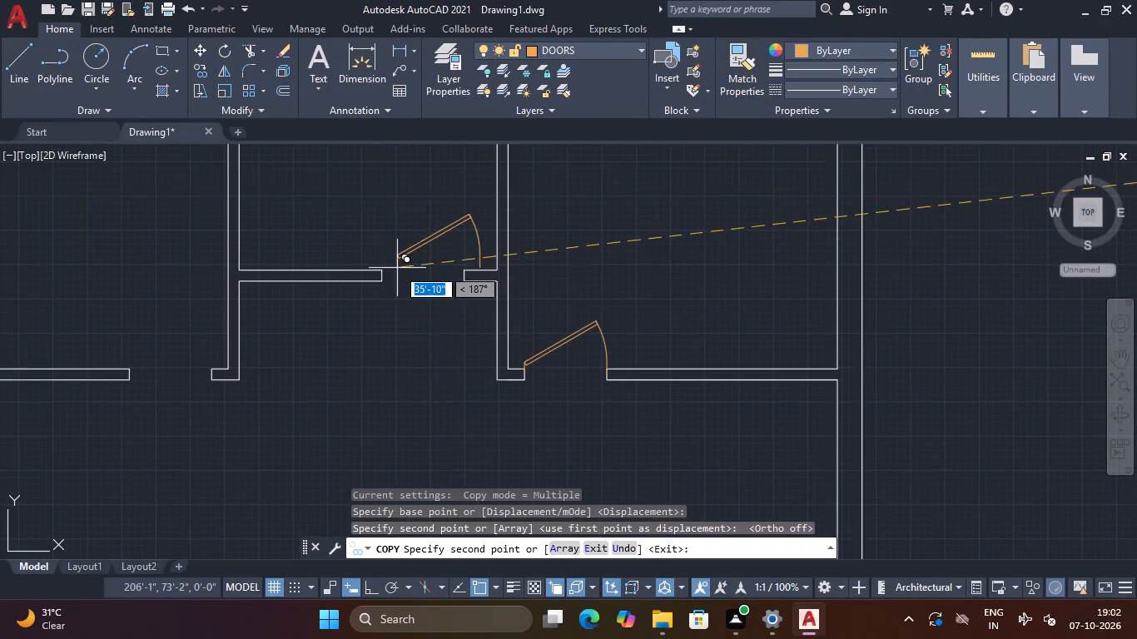
scroll(397, 268, up, 2)
click(348, 300)
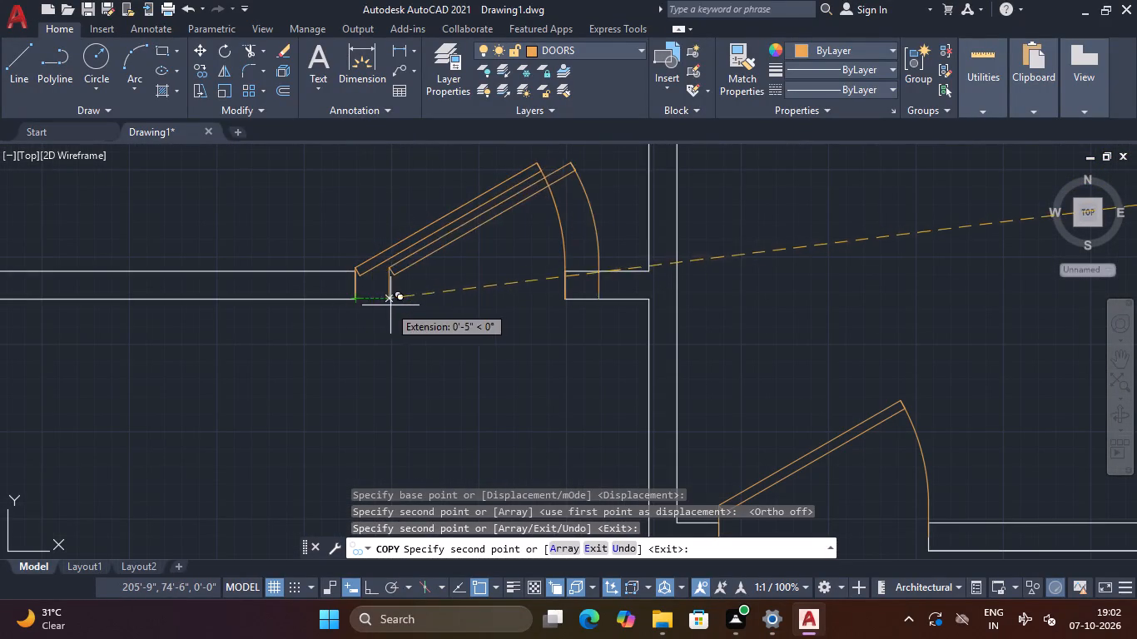
scroll(381, 319, down, 3)
middle_drag(348, 363, 491, 285)
scroll(365, 299, up, 2)
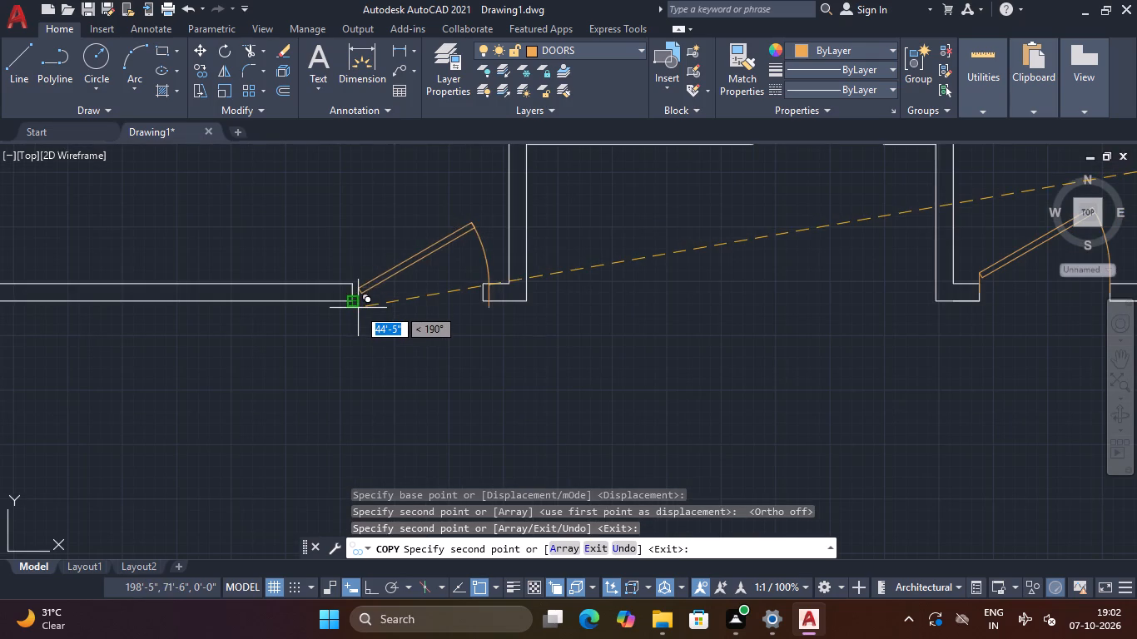
click(353, 306)
Place door copies in the top opening of the lower-right room and the entrance in the bottom exterior wall, and finish copying.
scroll(403, 313, down, 3)
middle_drag(469, 390, 460, 328)
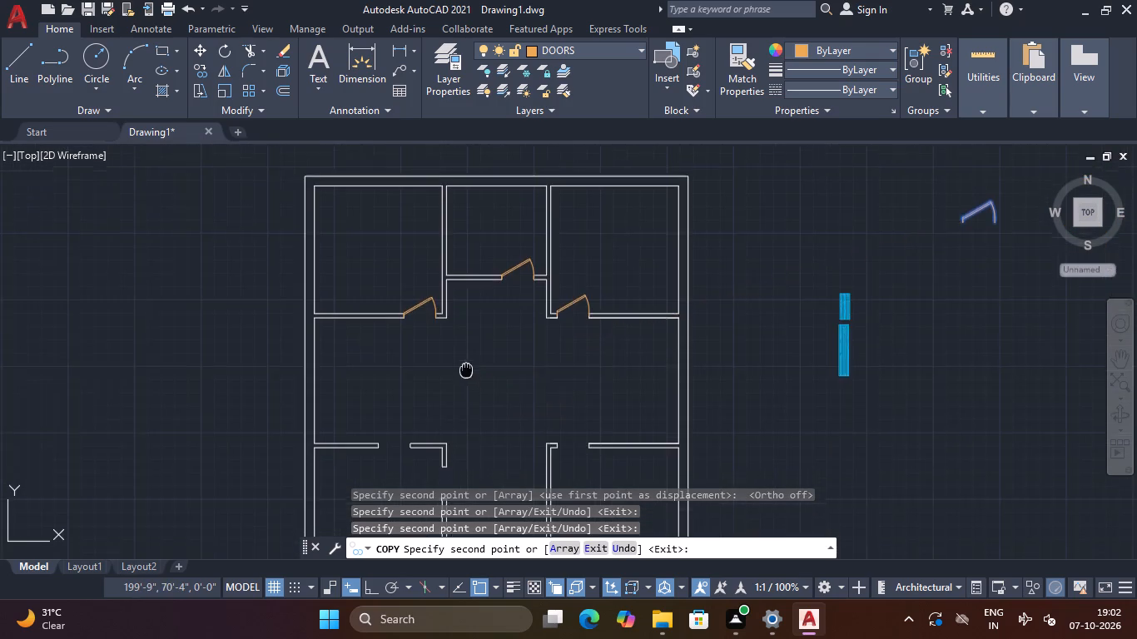
middle_drag(460, 328, 473, 243)
scroll(557, 314, up, 4)
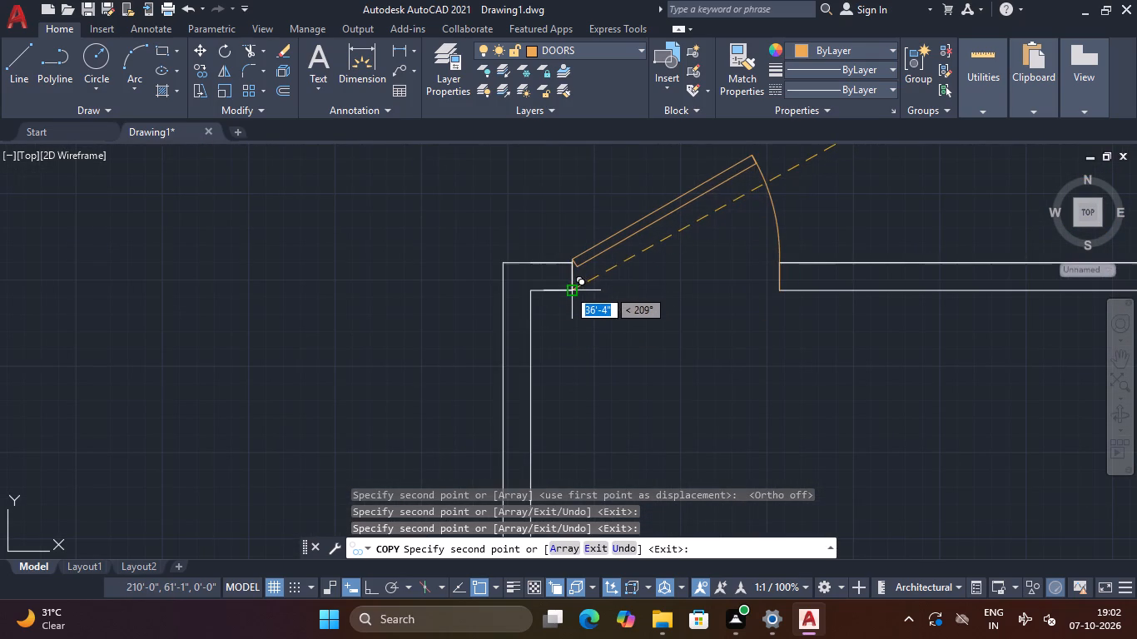
click(567, 289)
scroll(549, 322, down, 3)
middle_drag(370, 350, 575, 154)
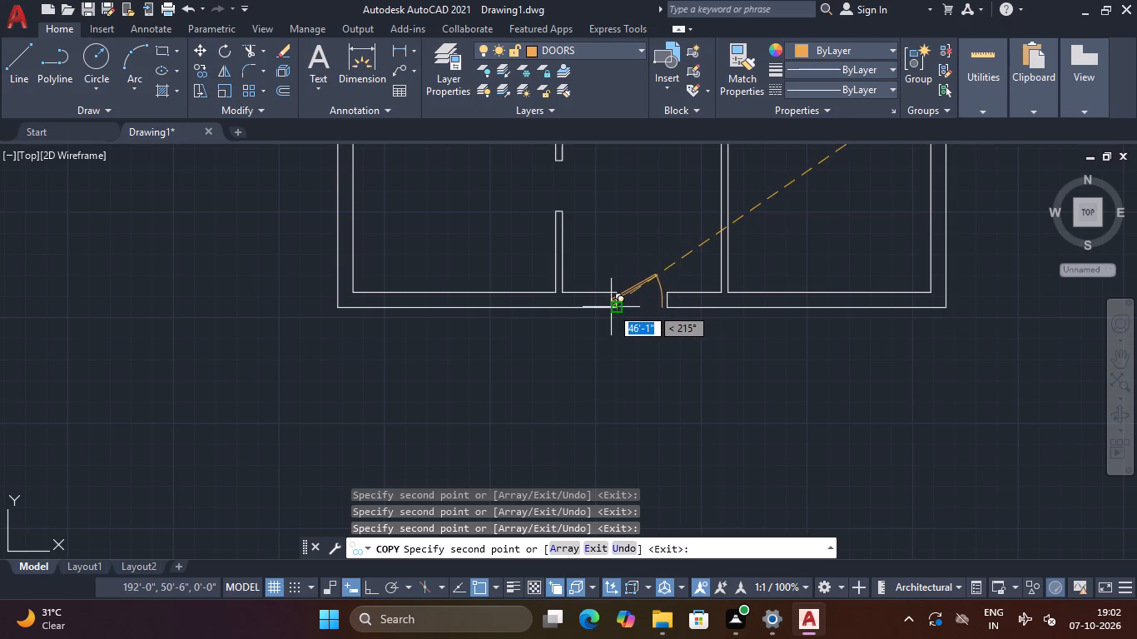
scroll(613, 307, up, 3)
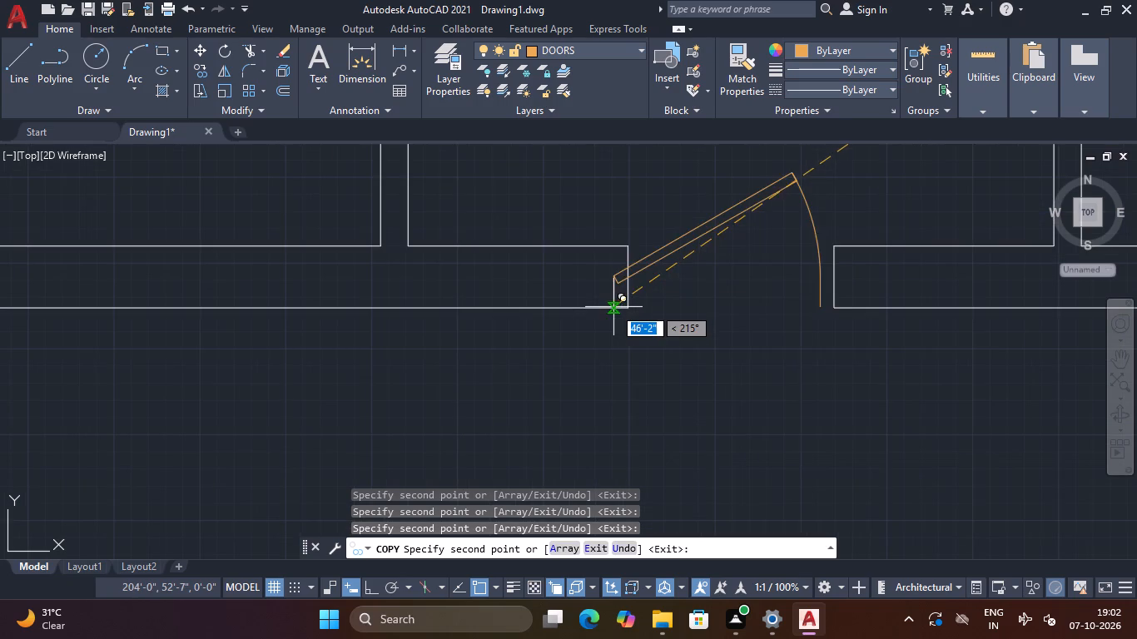
click(623, 305)
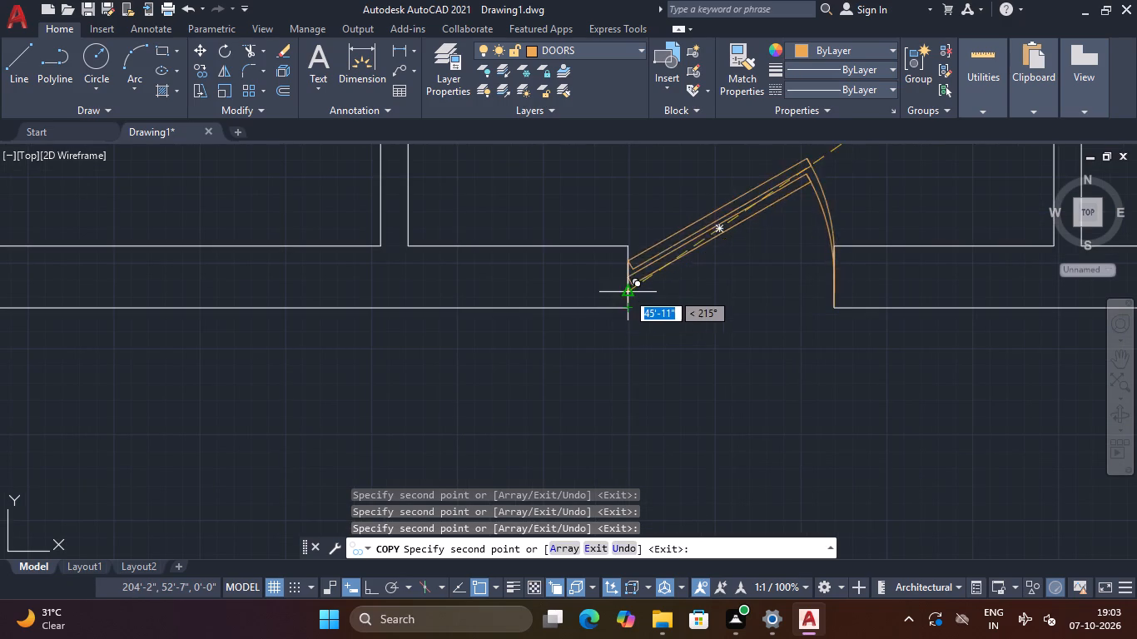
scroll(627, 292, down, 3)
middle_drag(628, 235, 548, 364)
scroll(583, 270, down, 2)
middle_drag(568, 273, 593, 326)
key(Escape)
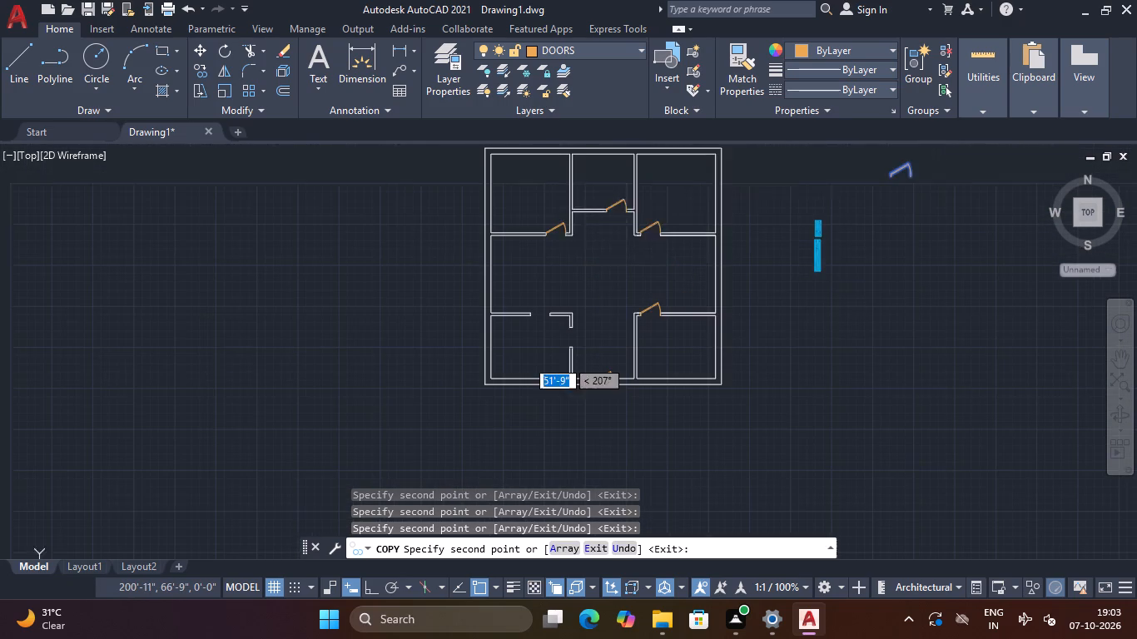
key(Escape)
Rotate both window symbols beside the plan a quarter turn clockwise so they lie horizontally.
middle_drag(596, 261, 510, 316)
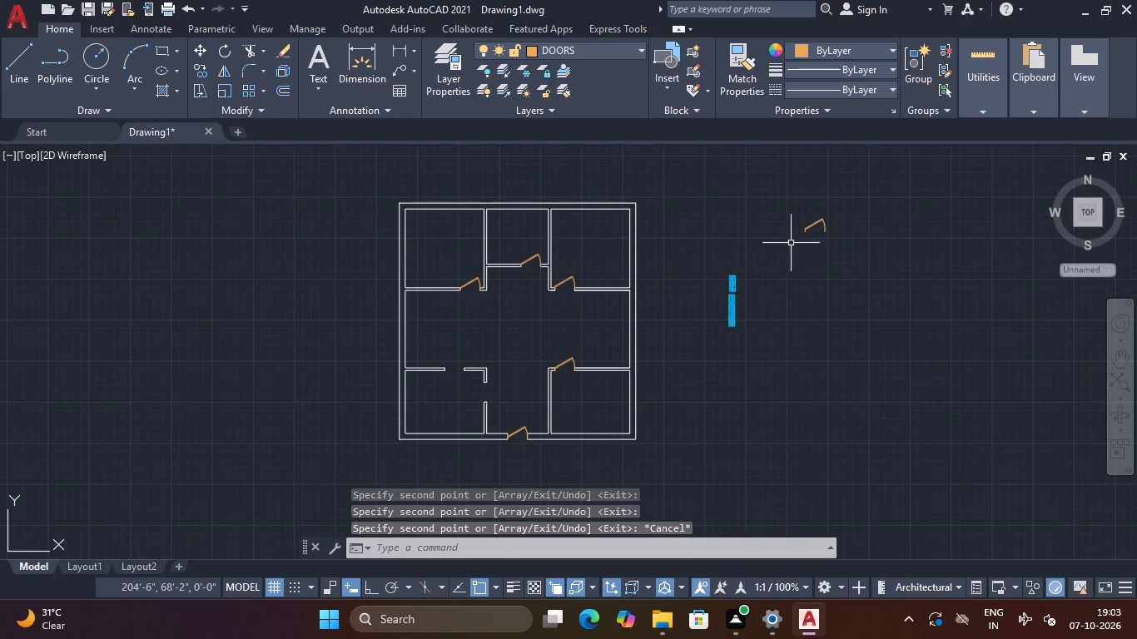
drag(788, 240, 759, 278)
click(722, 344)
text(RO)
key(space)
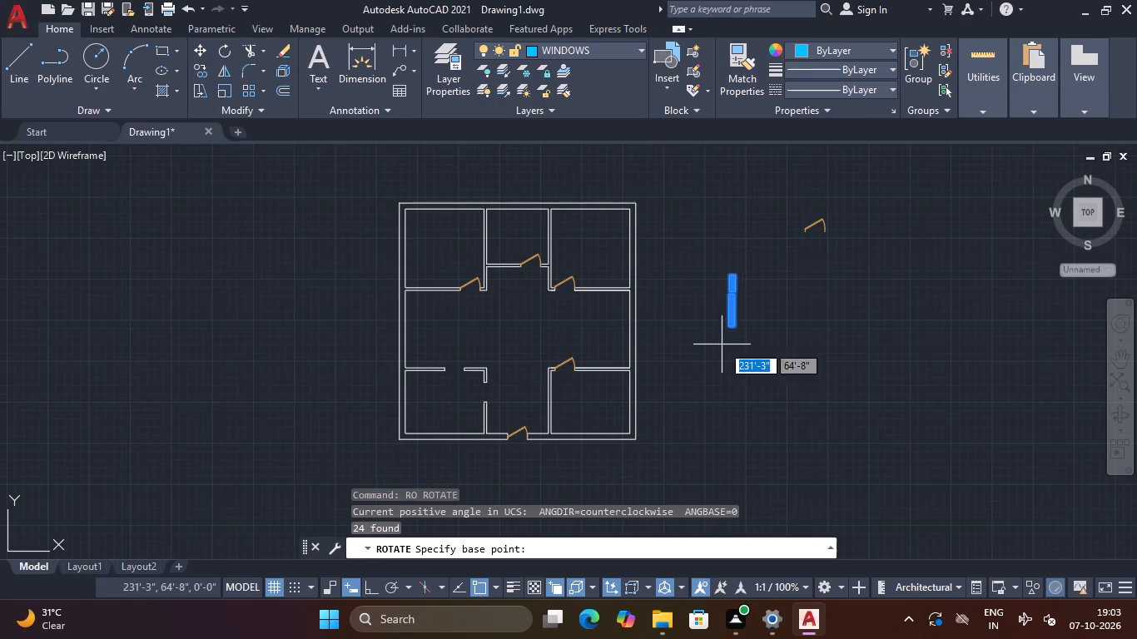
click(744, 272)
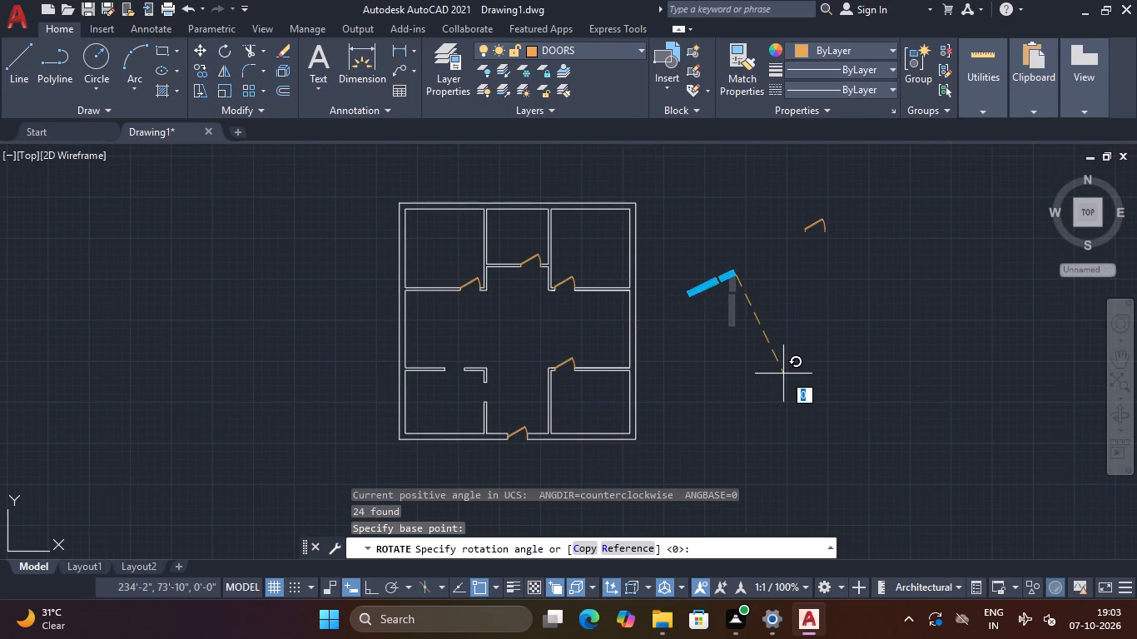
key(F8)
click(724, 387)
key(Escape)
key(Escape)
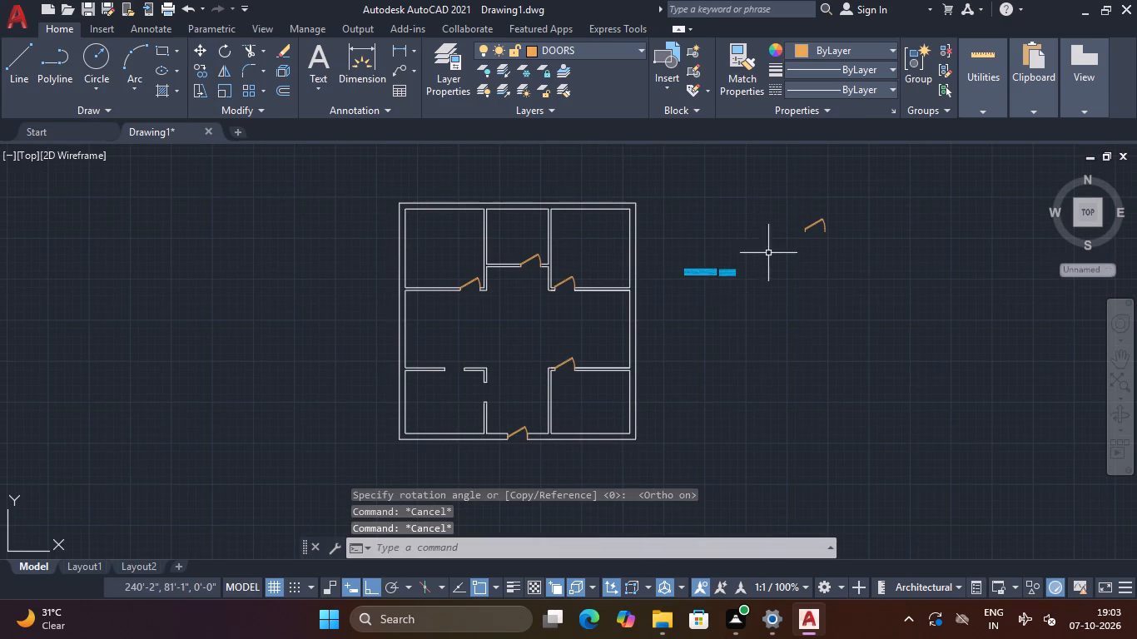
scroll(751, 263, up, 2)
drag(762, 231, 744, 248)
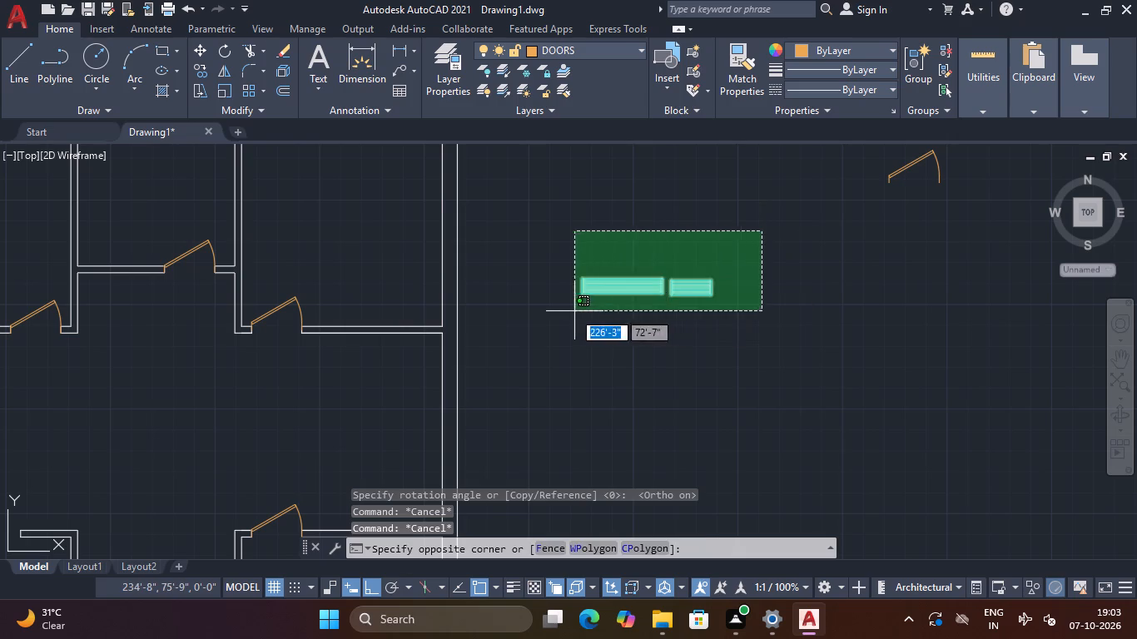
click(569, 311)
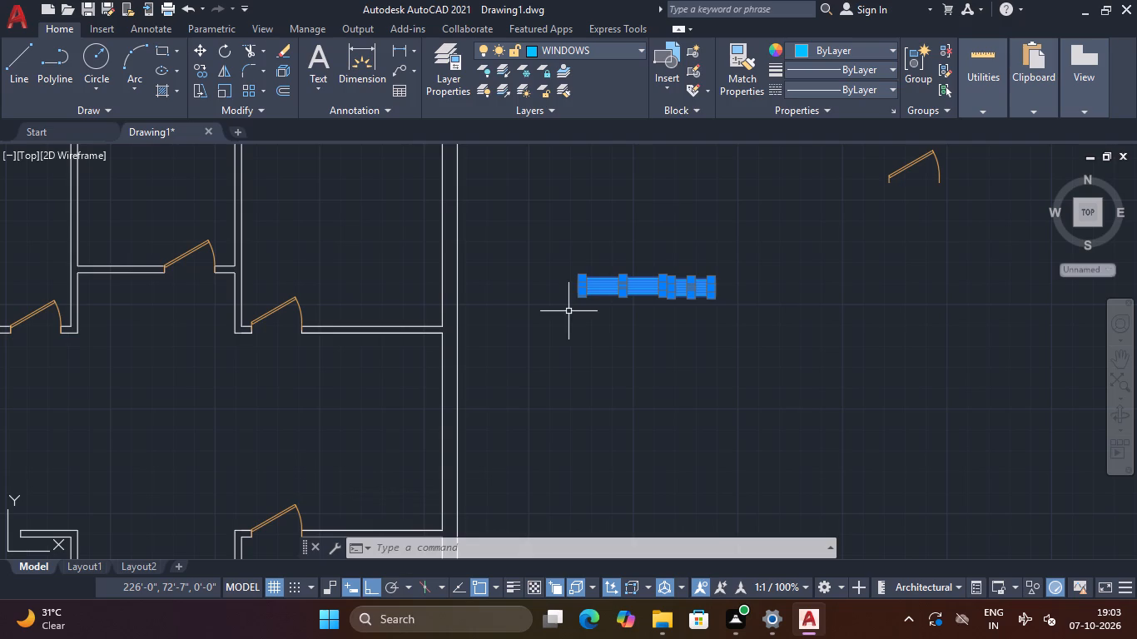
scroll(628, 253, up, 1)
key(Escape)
Copy the longer window symbol from its bottom midpoint into the top exterior wall, centred on the upper-left and upper-right rooms.
click(679, 266)
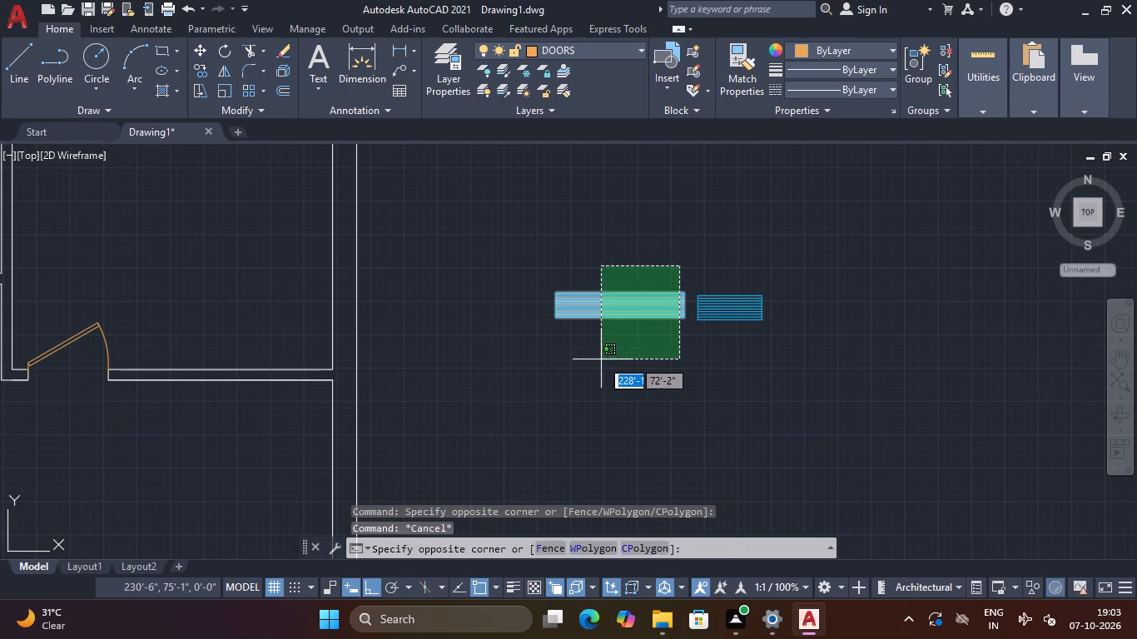
click(600, 359)
scroll(668, 271, up, 4)
scroll(774, 337, down, 1)
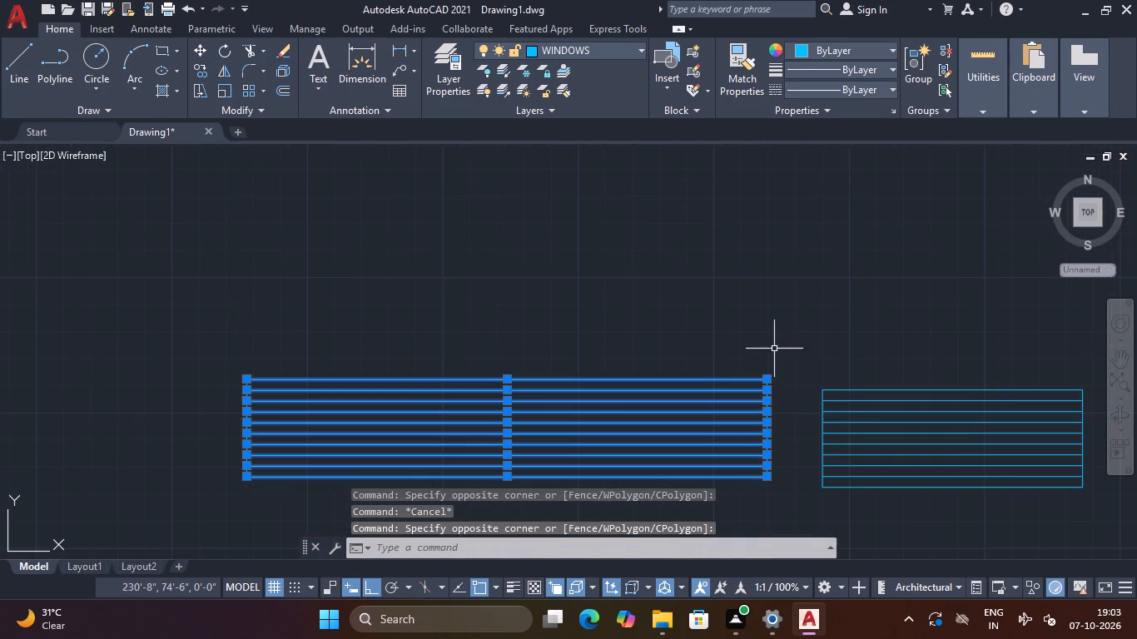
click(789, 353)
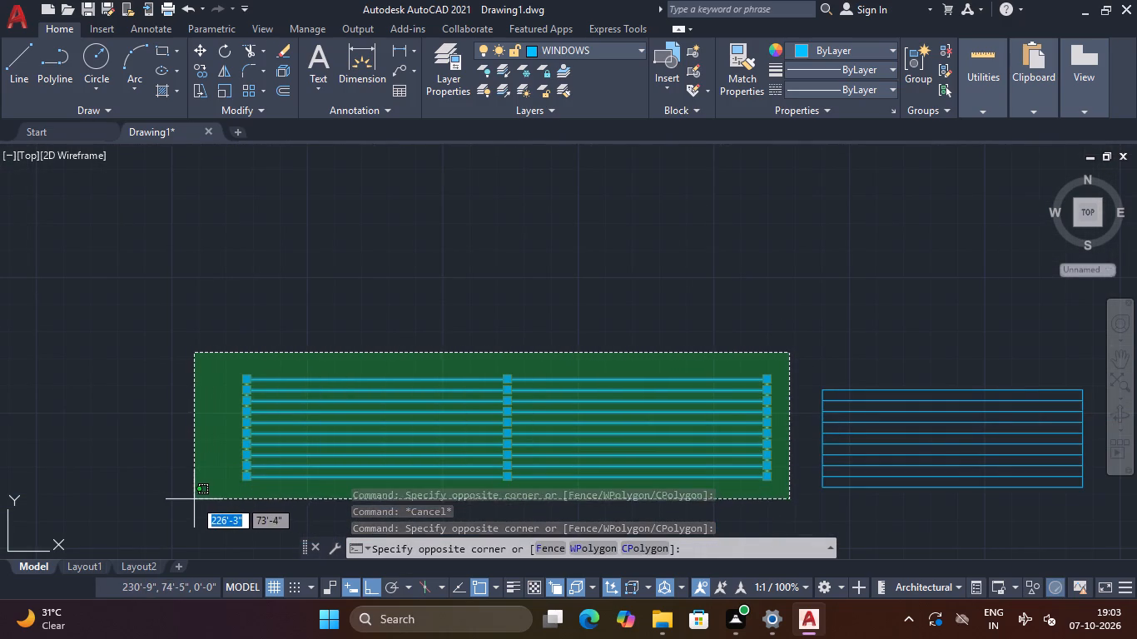
click(194, 499)
text(CO)
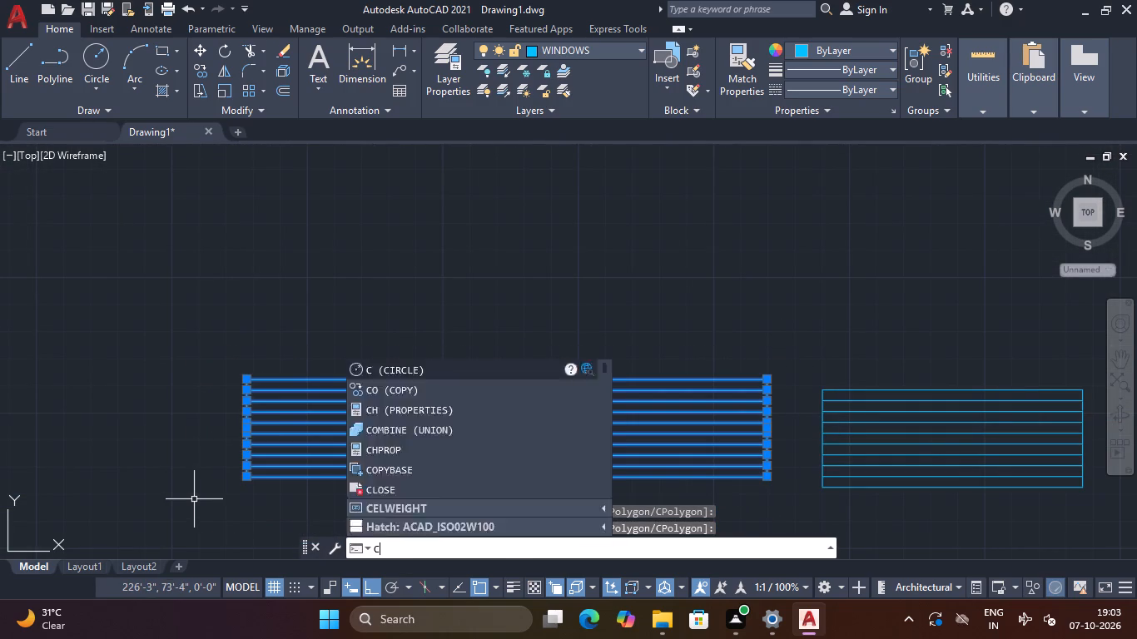
key(space)
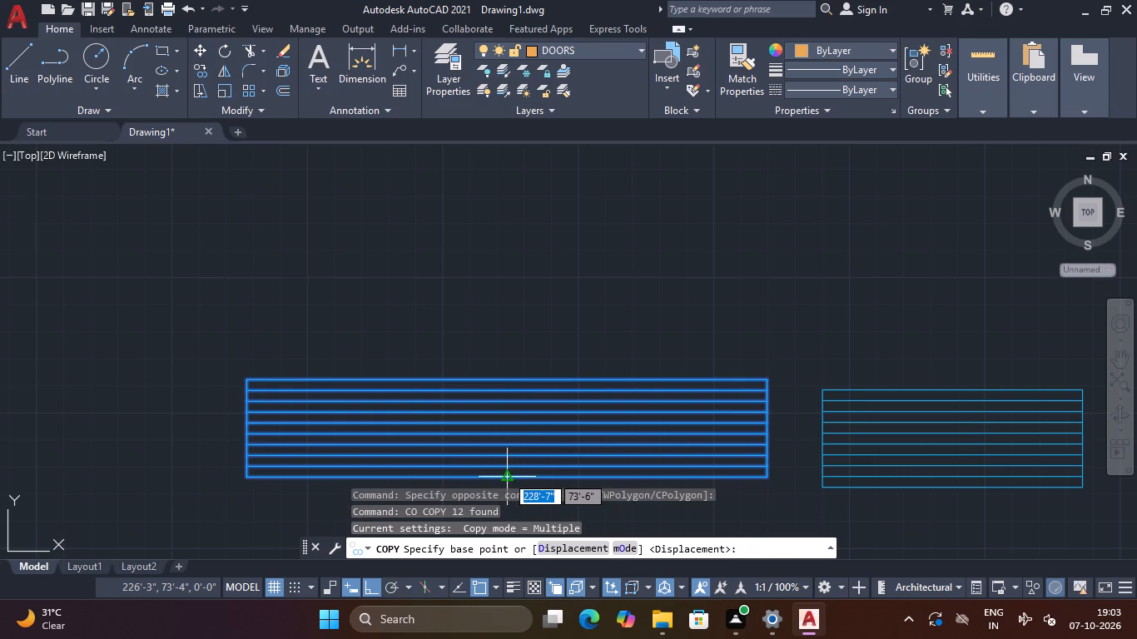
click(506, 475)
scroll(516, 360, down, 4)
middle_drag(504, 346, 573, 291)
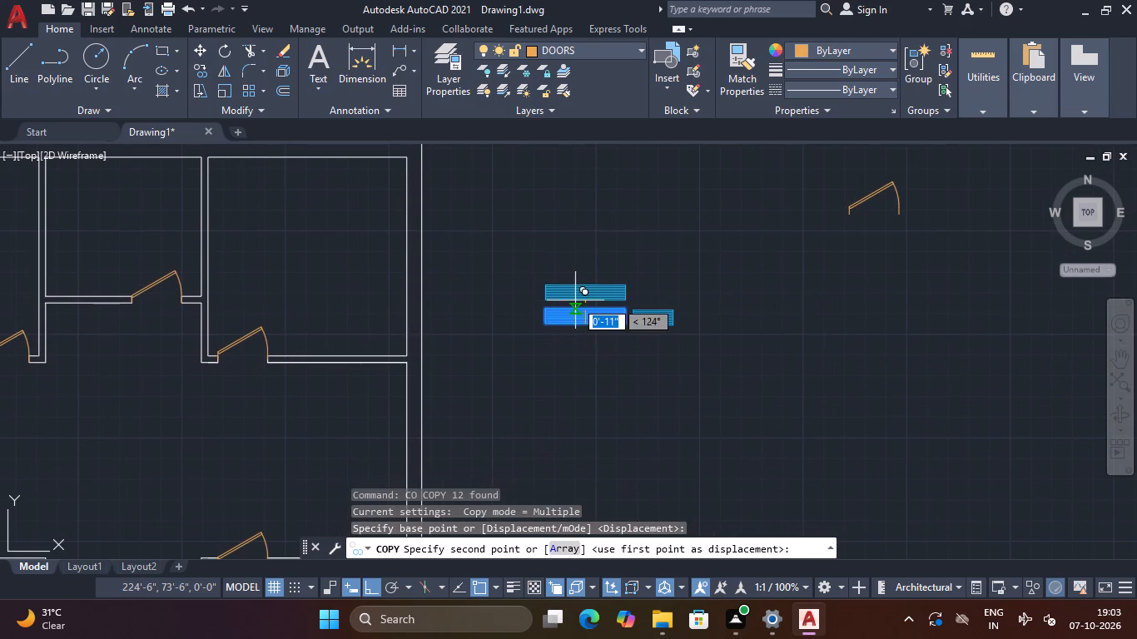
middle_drag(330, 216, 484, 264)
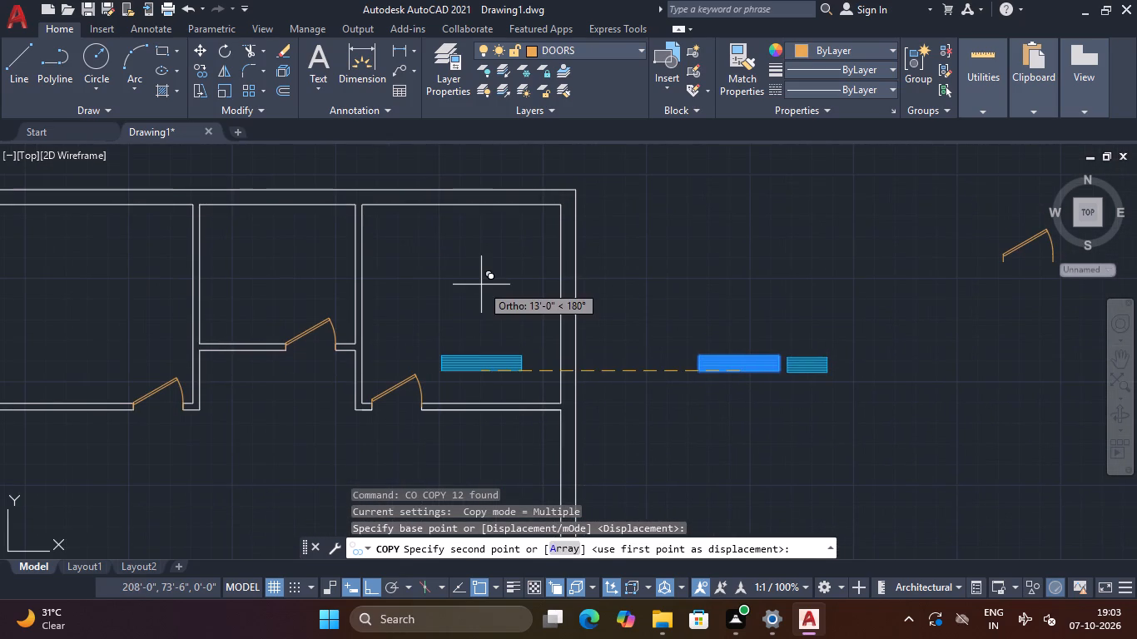
key(F8)
middle_drag(458, 247, 663, 280)
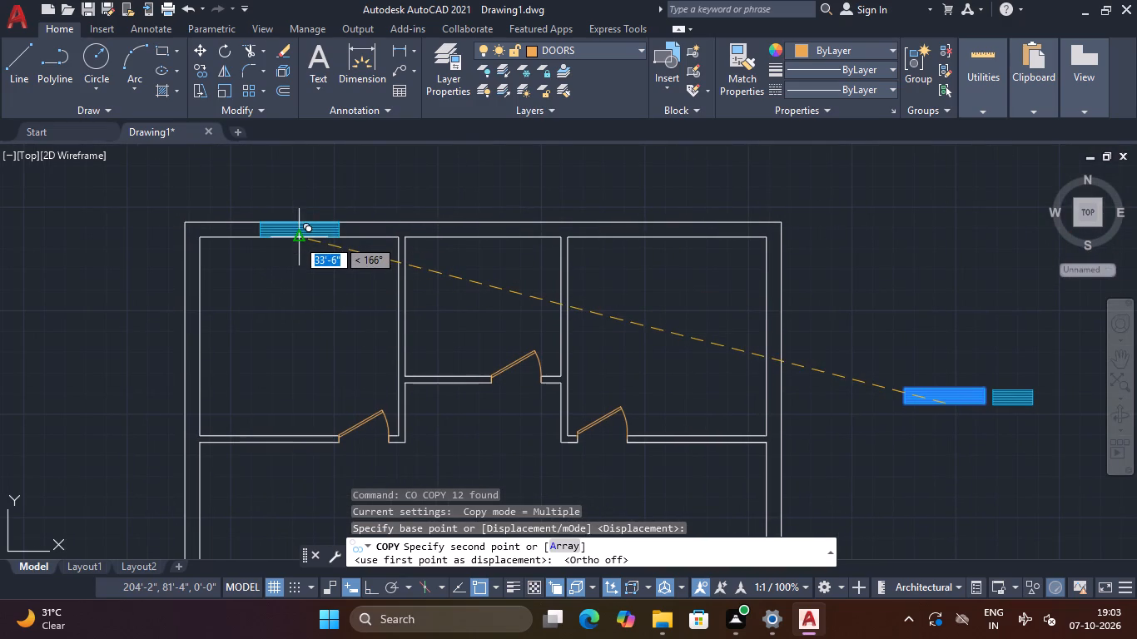
click(297, 239)
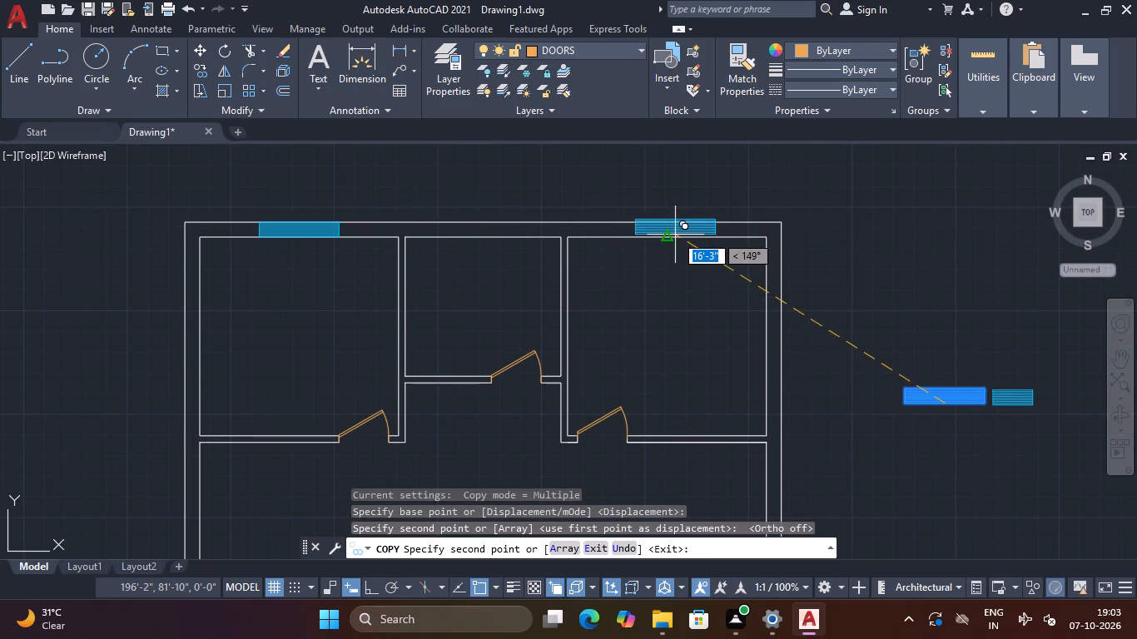
click(672, 234)
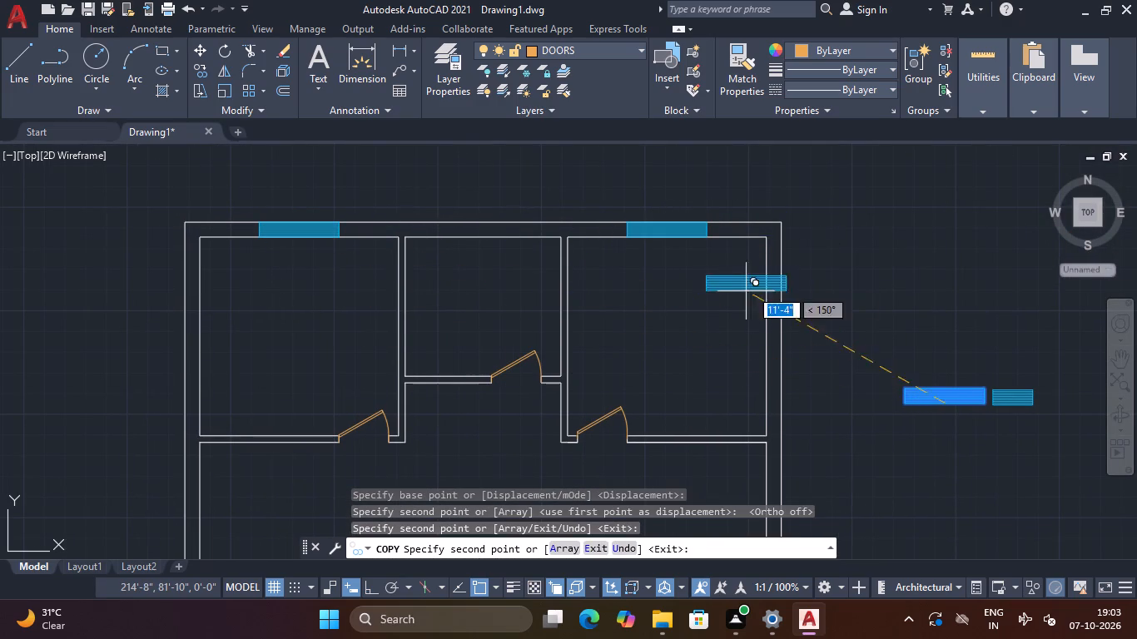
Place longer window copies in the bottom exterior wall, centred on the lower-right and lower-left rooms, and finish copying.
middle_drag(905, 306, 886, 109)
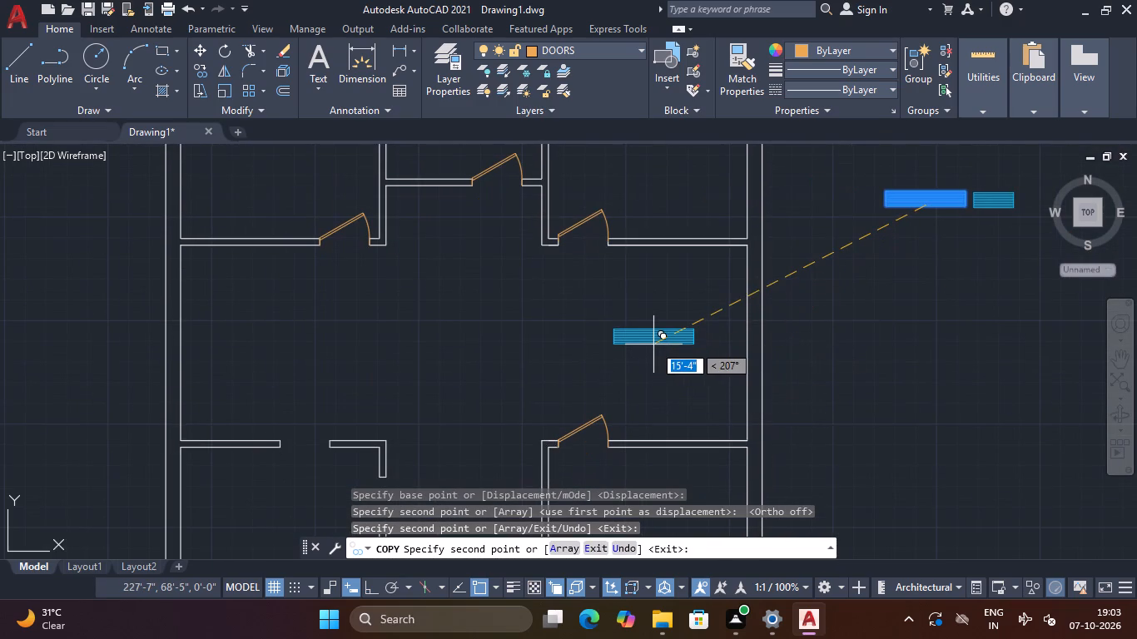
middle_drag(633, 327, 663, 112)
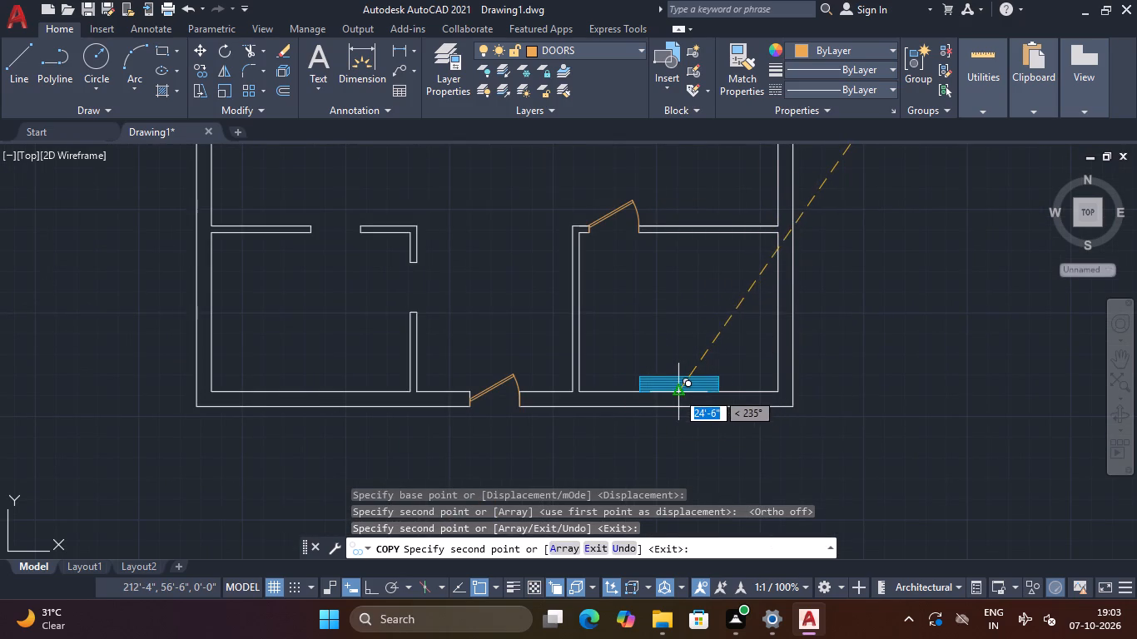
click(678, 405)
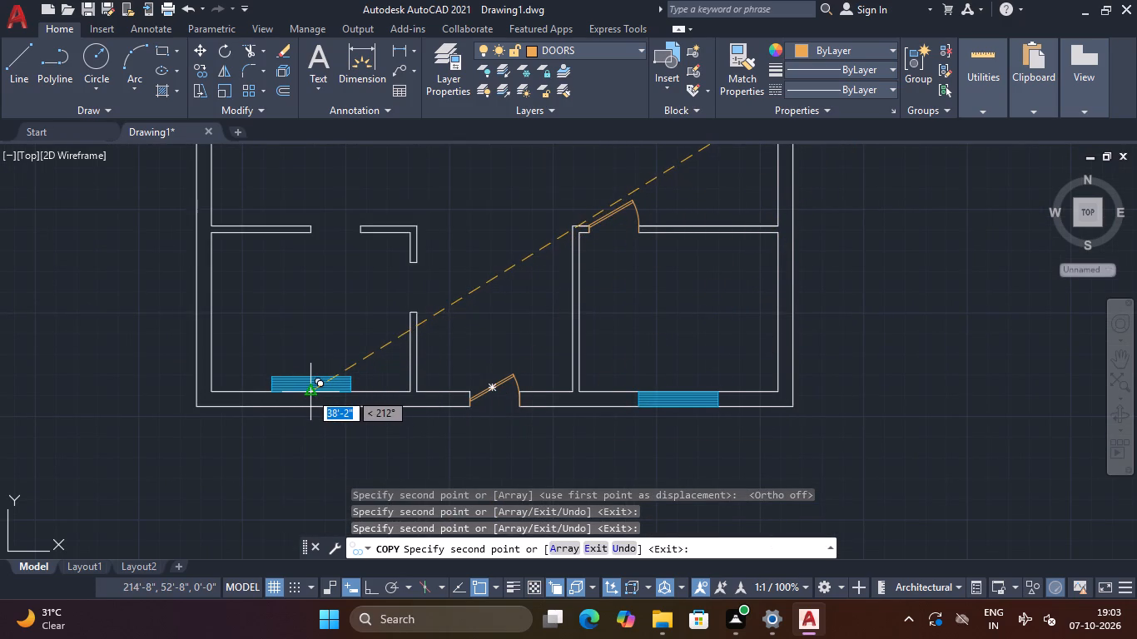
click(306, 406)
scroll(394, 391, down, 3)
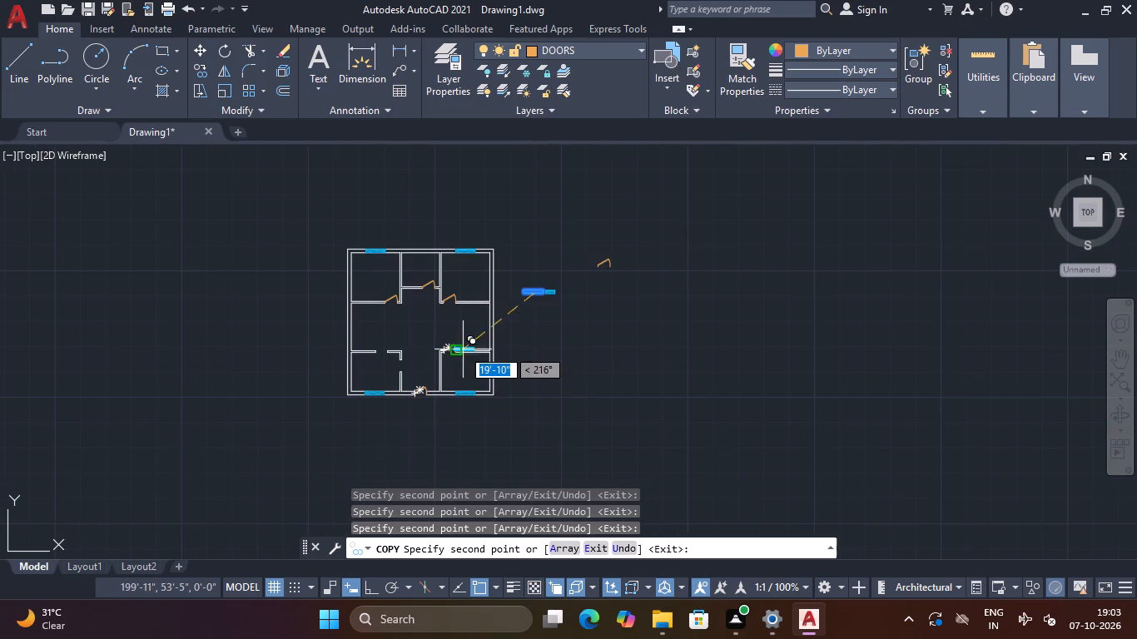
middle_drag(549, 318, 581, 250)
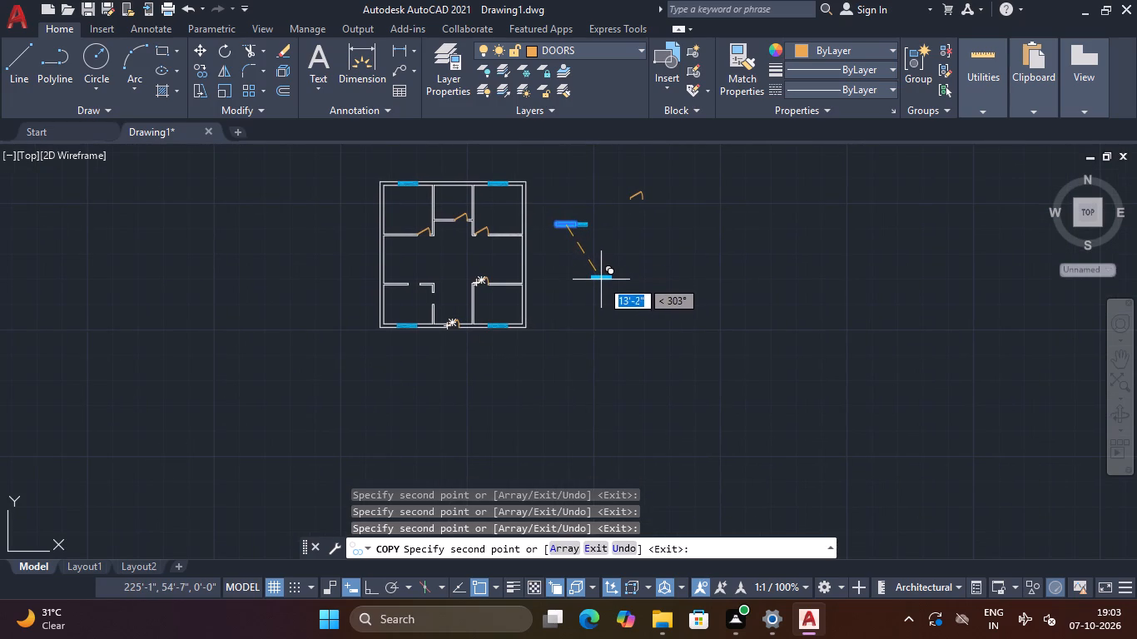
middle_drag(610, 295, 580, 349)
key(Escape)
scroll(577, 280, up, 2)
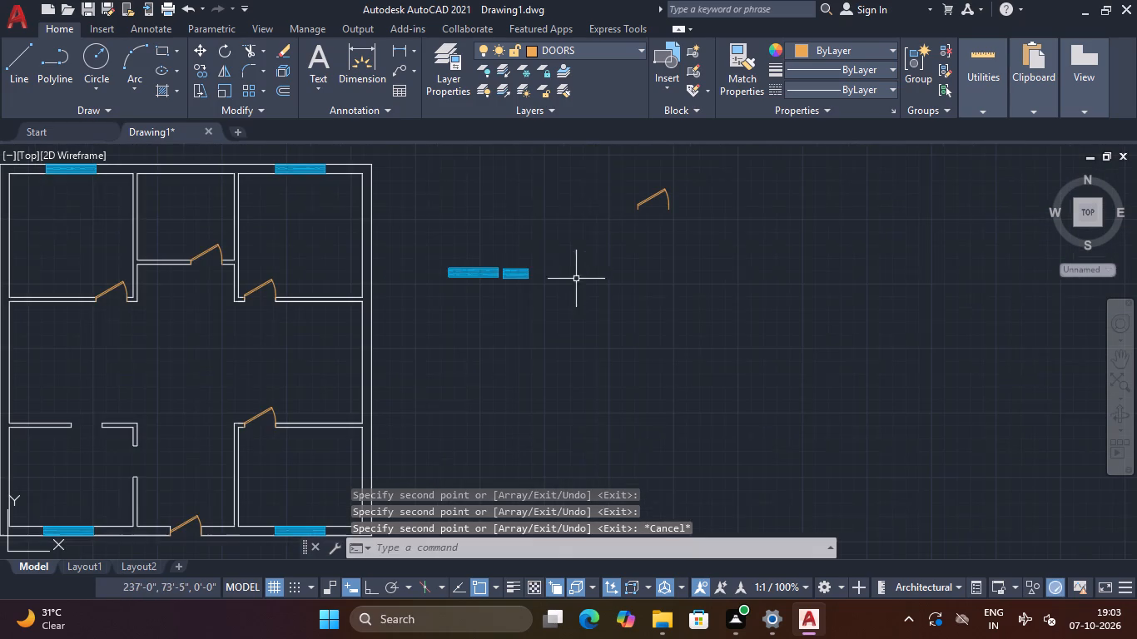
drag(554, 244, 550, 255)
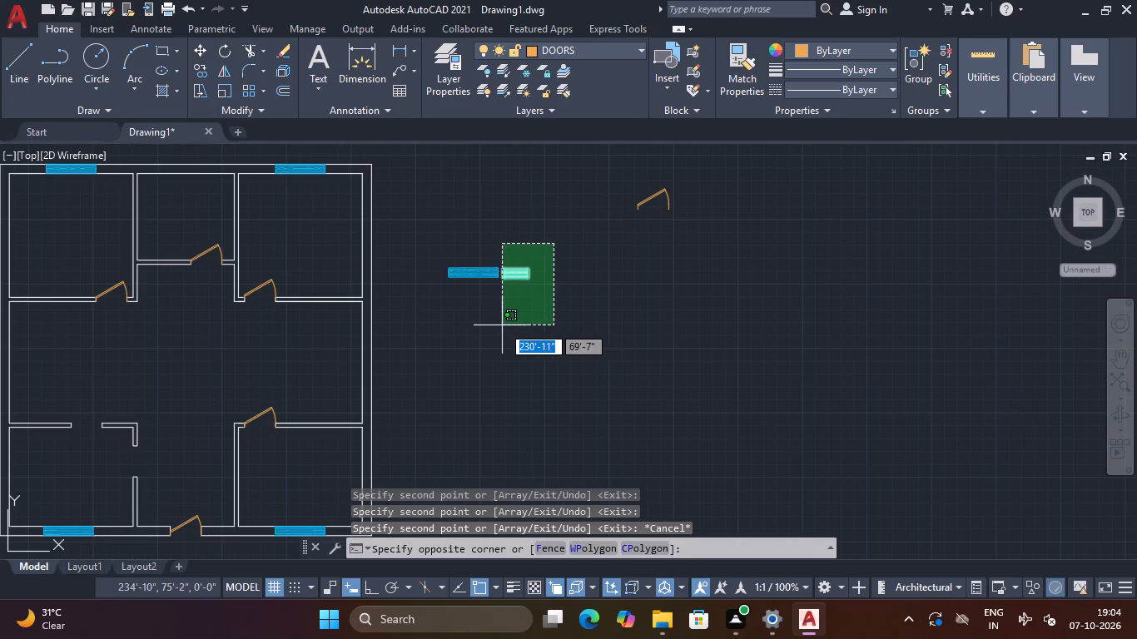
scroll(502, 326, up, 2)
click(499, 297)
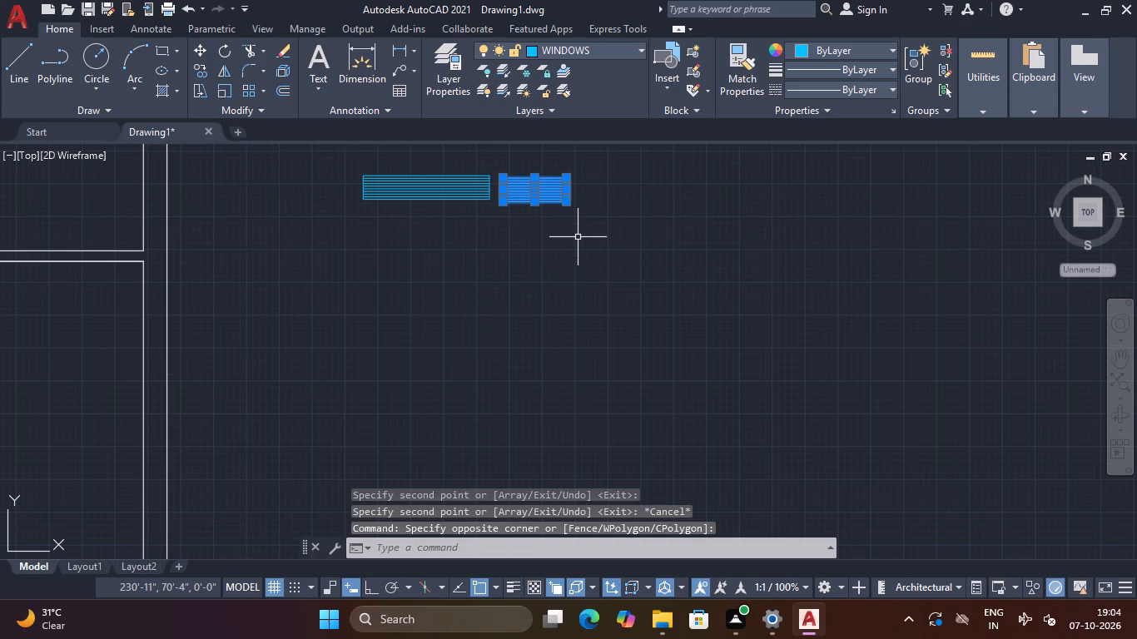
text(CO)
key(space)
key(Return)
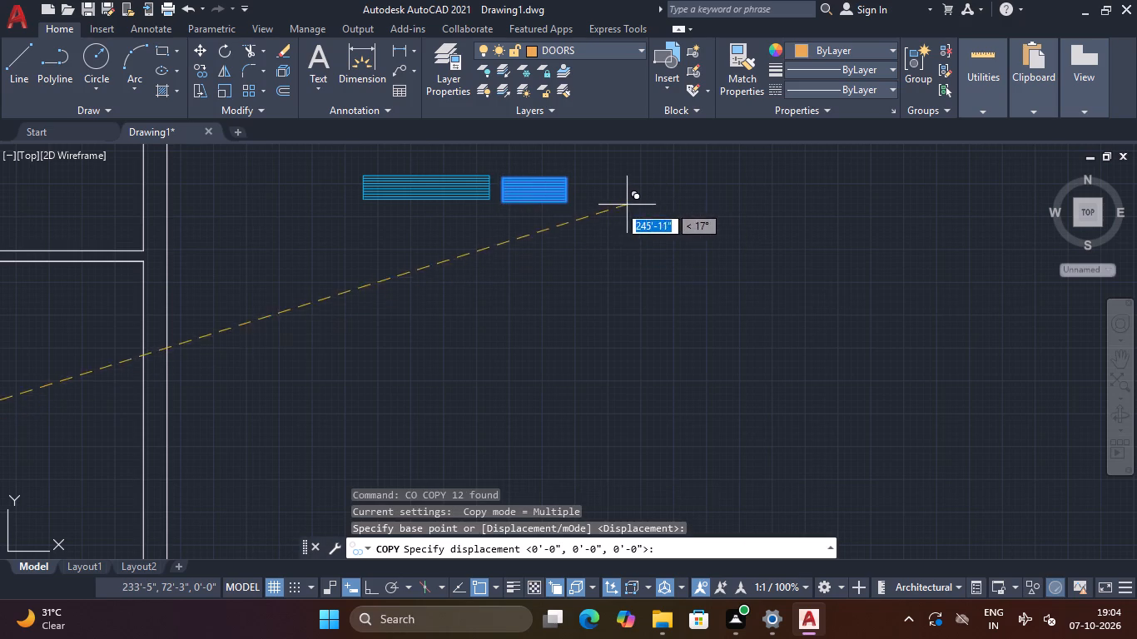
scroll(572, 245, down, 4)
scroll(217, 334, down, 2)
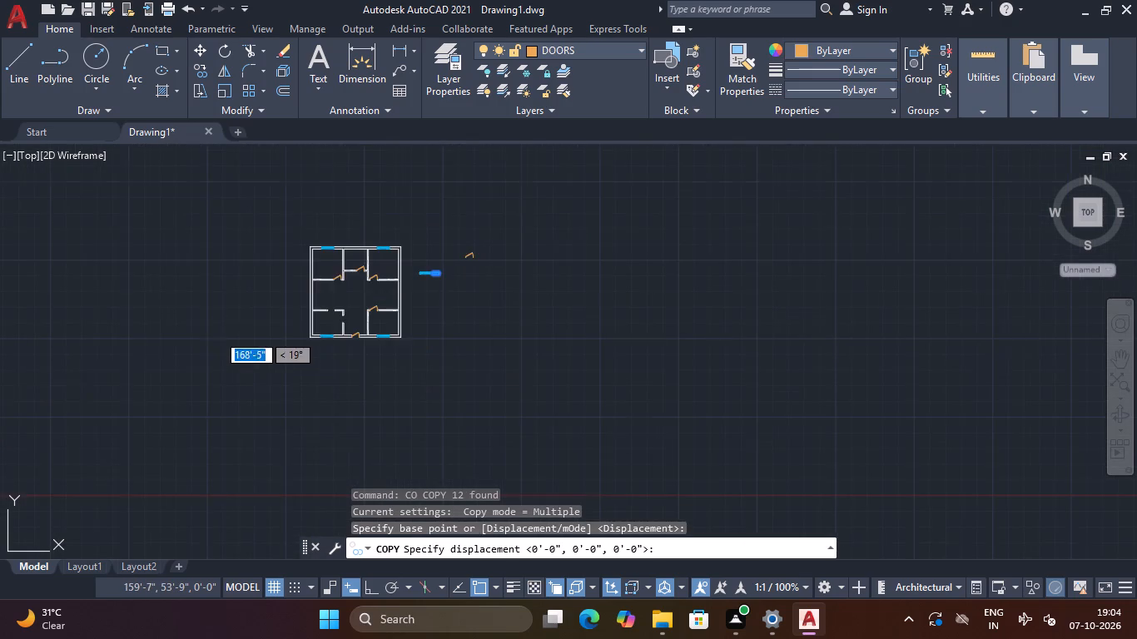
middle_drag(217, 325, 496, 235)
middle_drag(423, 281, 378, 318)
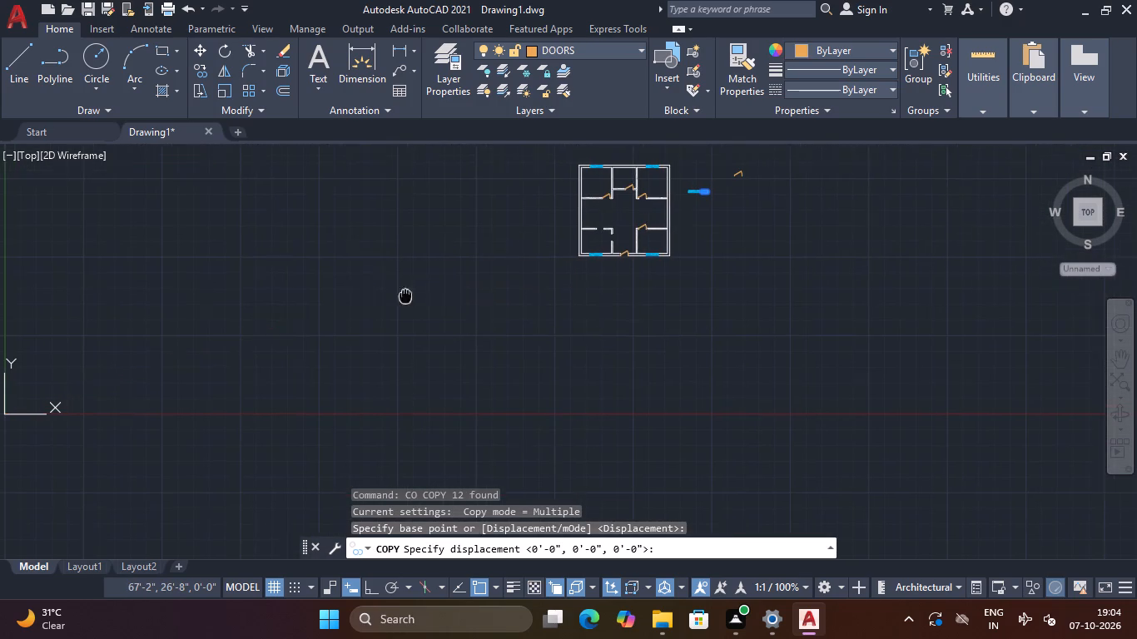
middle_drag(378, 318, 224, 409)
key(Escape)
Copy the shorter window symbol from its bottom midpoint into the top exterior wall, centred on the top middle room.
scroll(522, 313, up, 3)
click(552, 254)
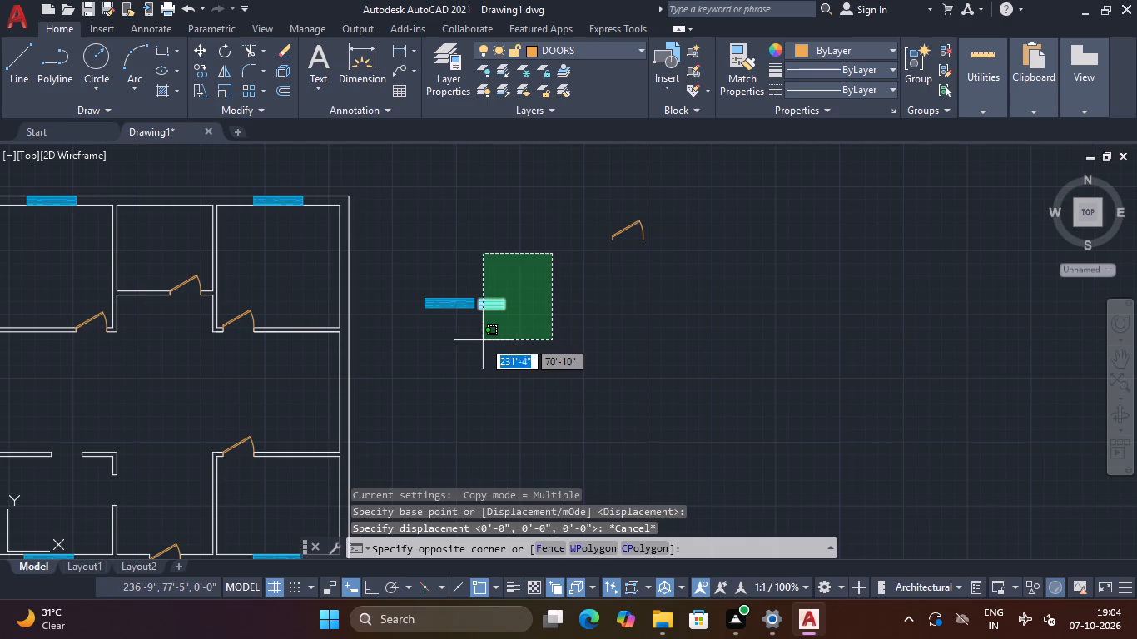
click(479, 341)
scroll(490, 315, up, 4)
scroll(470, 239, up, 2)
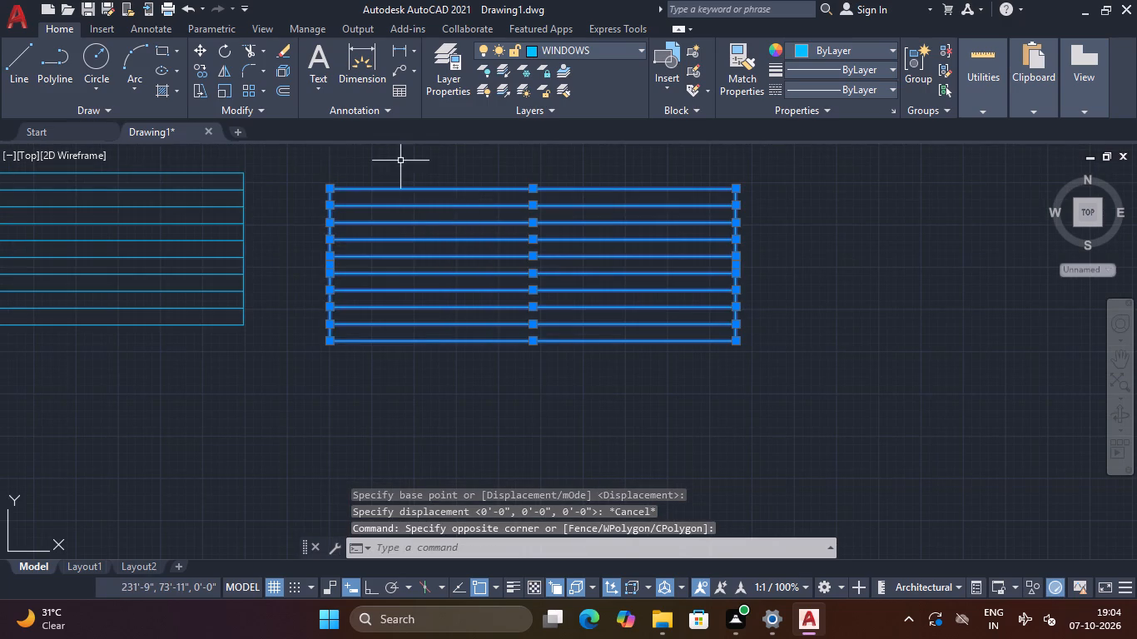
click(400, 159)
click(312, 323)
text(CO)
key(space)
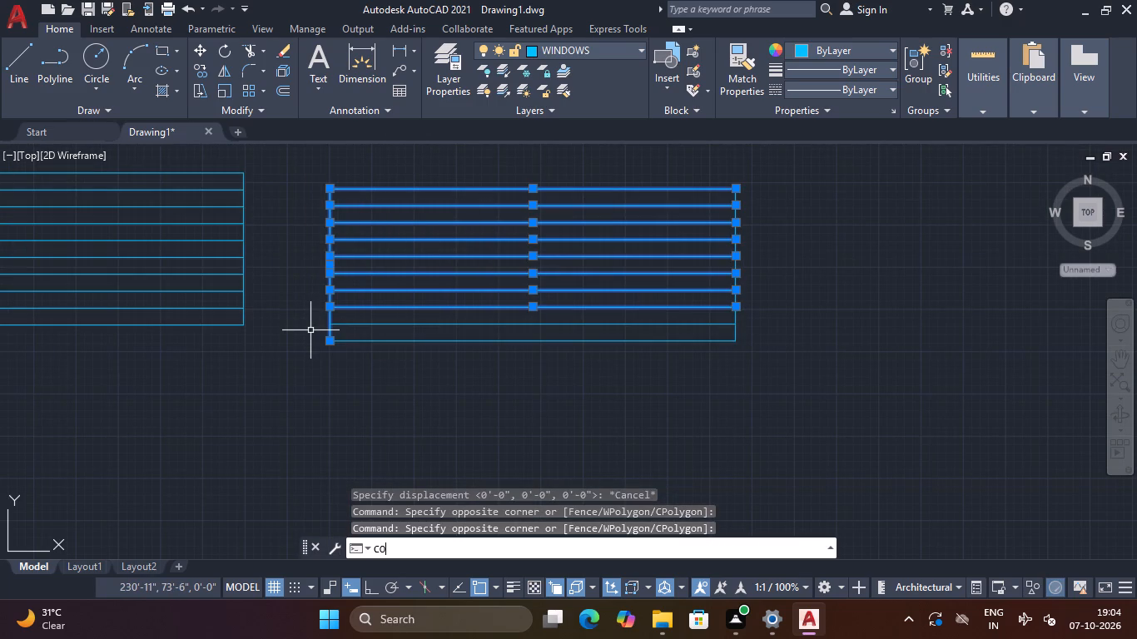
click(531, 341)
scroll(547, 334, down, 2)
middle_drag(545, 334, 697, 251)
scroll(673, 284, down, 3)
middle_drag(503, 346, 717, 346)
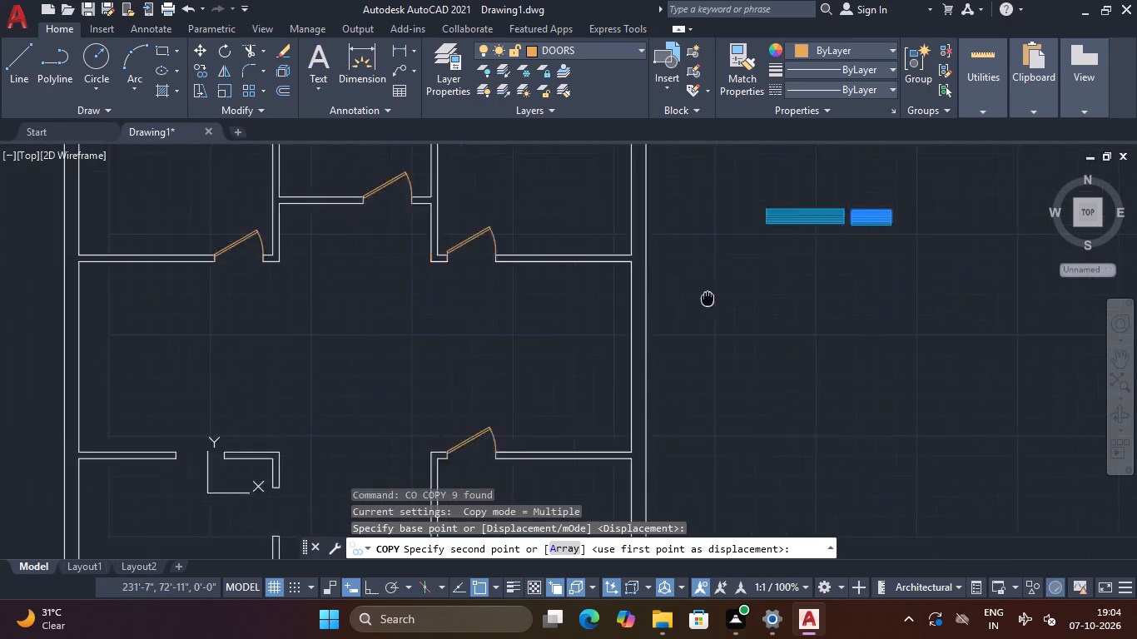
middle_drag(717, 346, 711, 452)
click(360, 220)
scroll(373, 241, down, 2)
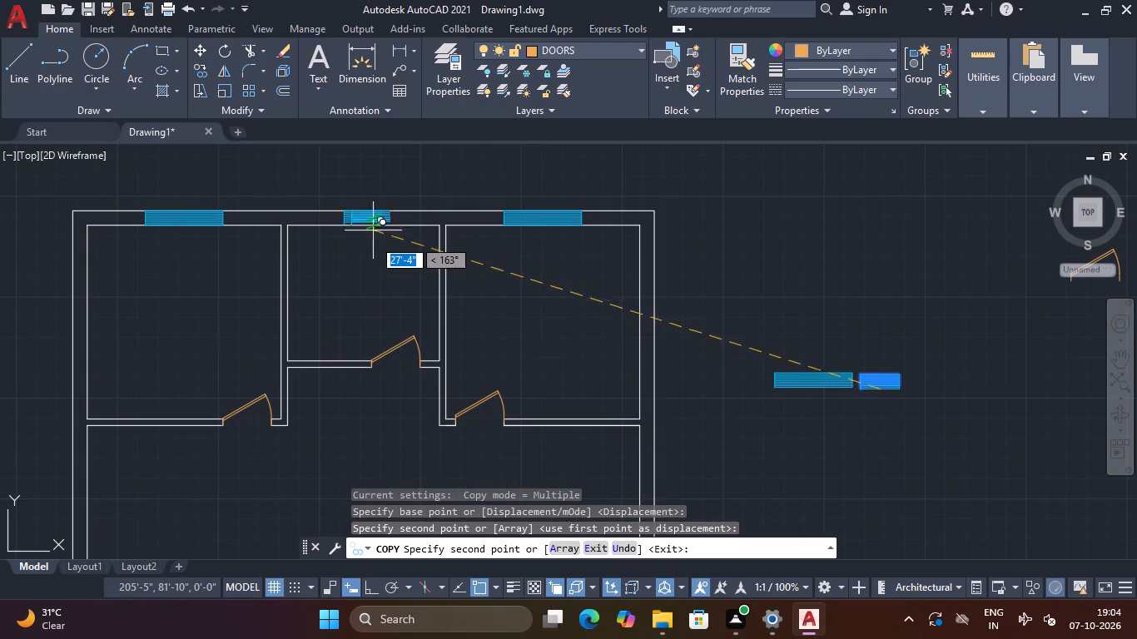
scroll(373, 249, down, 1)
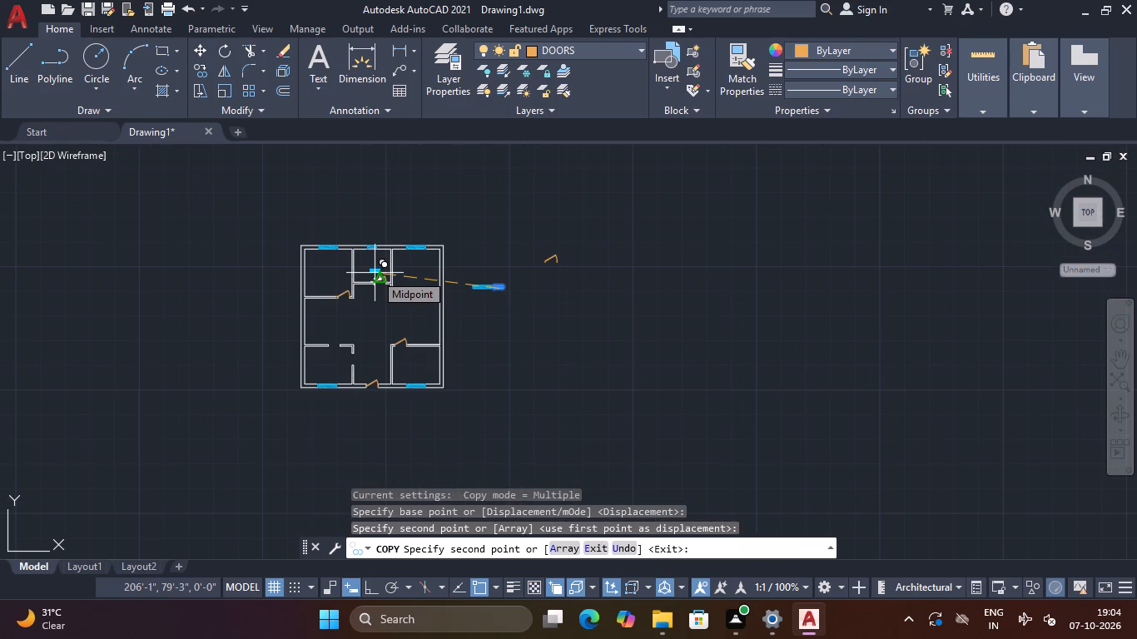
key(Escape)
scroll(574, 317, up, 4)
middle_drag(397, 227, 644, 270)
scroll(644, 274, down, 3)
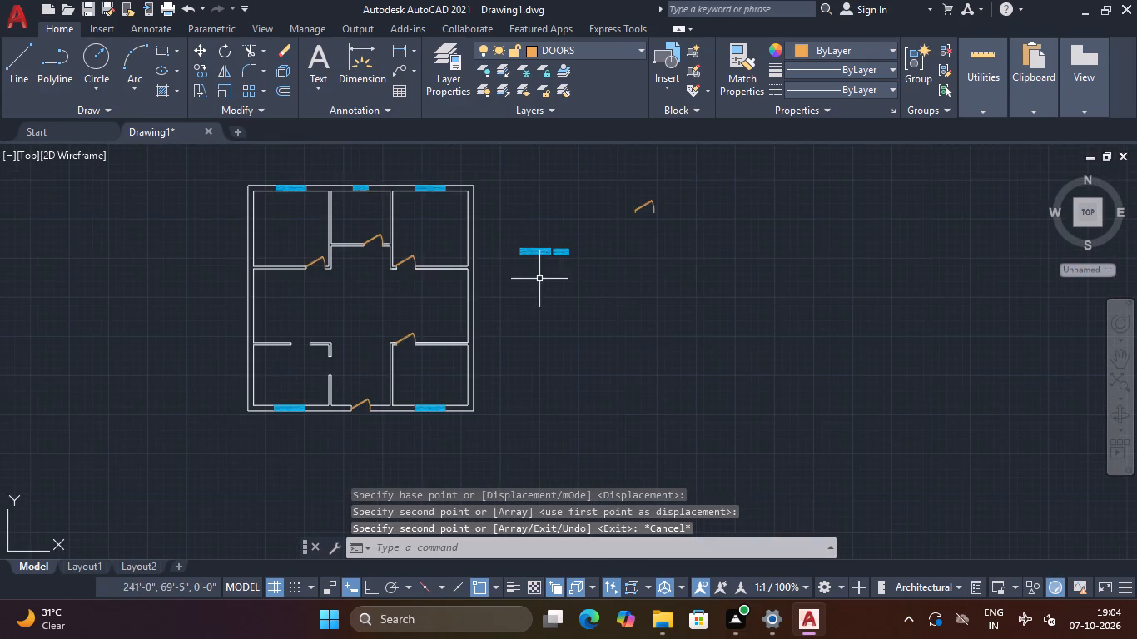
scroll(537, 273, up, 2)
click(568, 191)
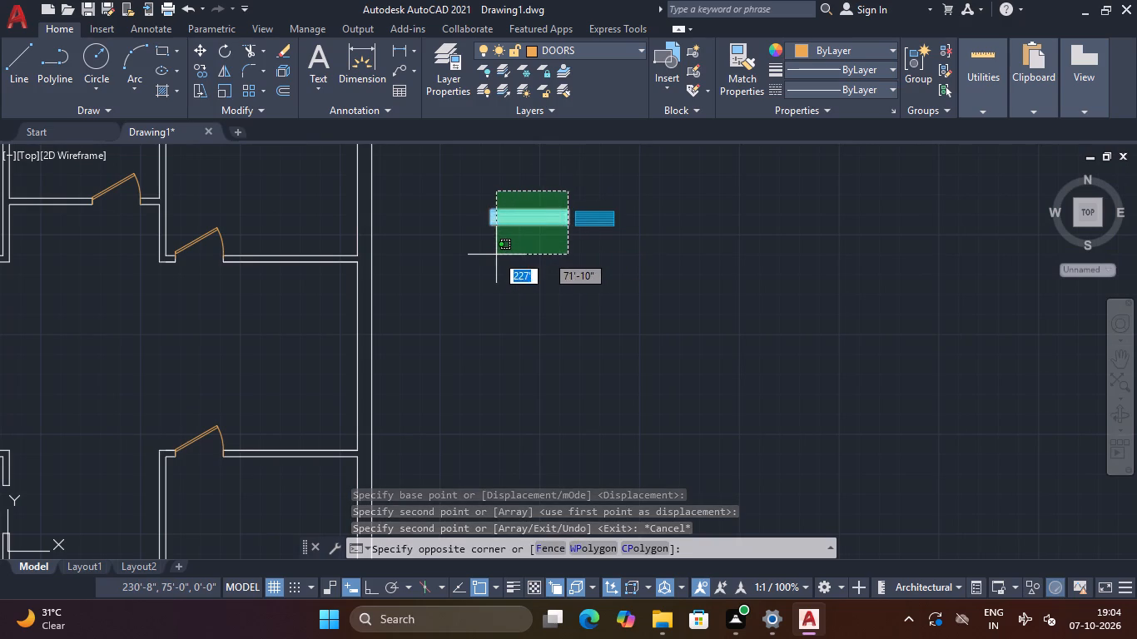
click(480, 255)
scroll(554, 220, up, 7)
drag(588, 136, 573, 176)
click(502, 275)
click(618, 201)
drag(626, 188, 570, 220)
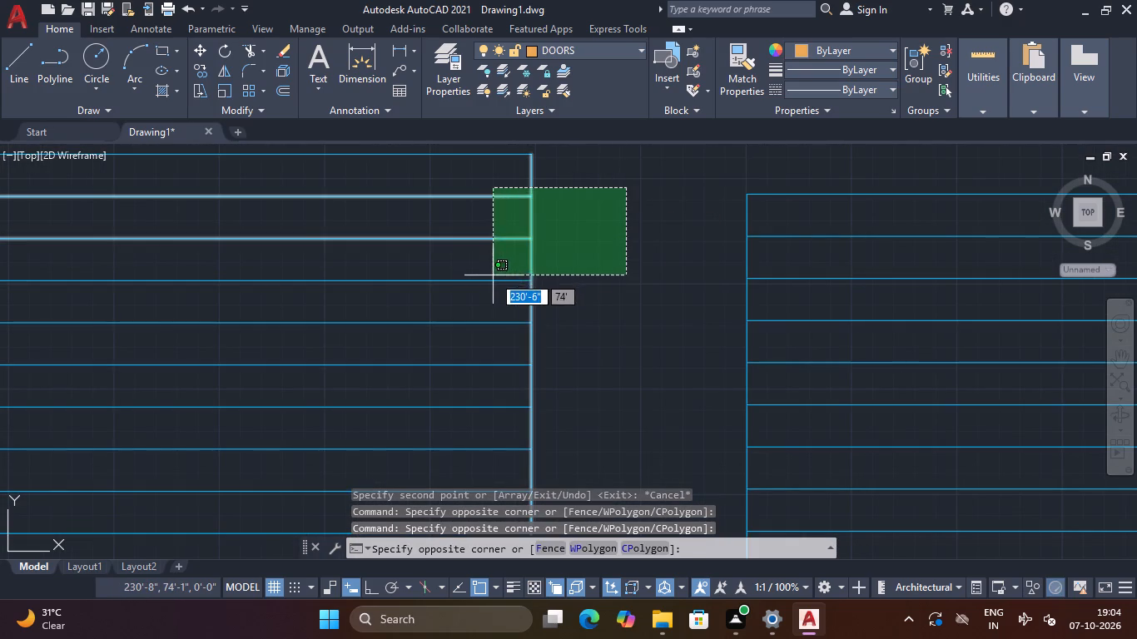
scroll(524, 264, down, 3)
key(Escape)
Copy the longer window symbol from its upper-right corner to the free space above the two original window symbols.
drag(524, 248, 514, 264)
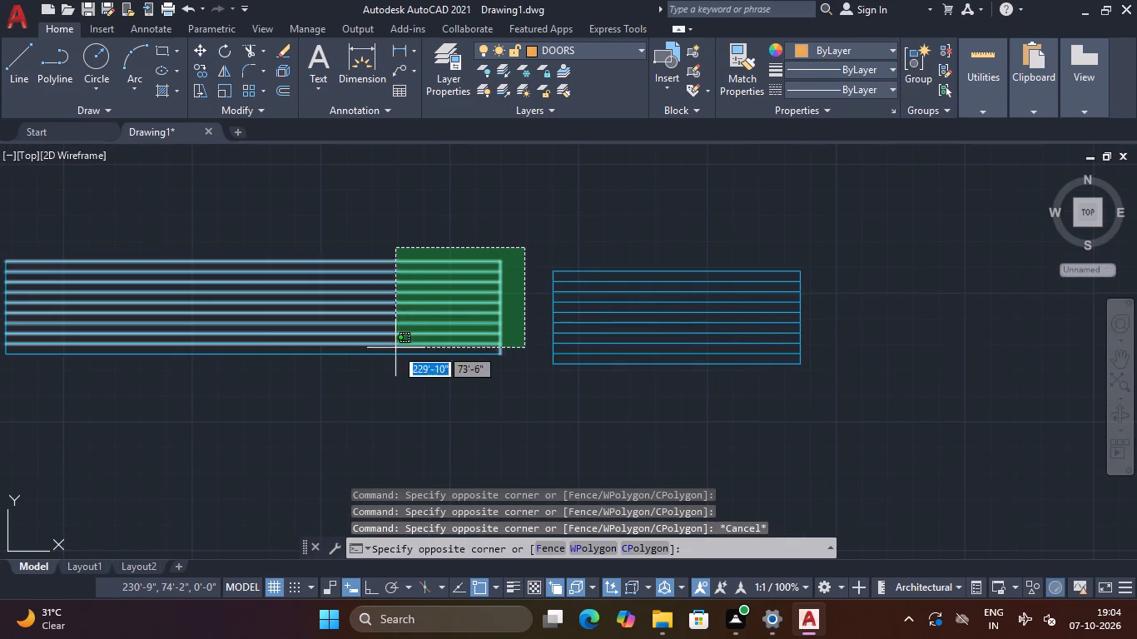
click(0, 421)
scroll(229, 328, down, 2)
middle_drag(251, 379, 377, 339)
text(CO)
key(Return)
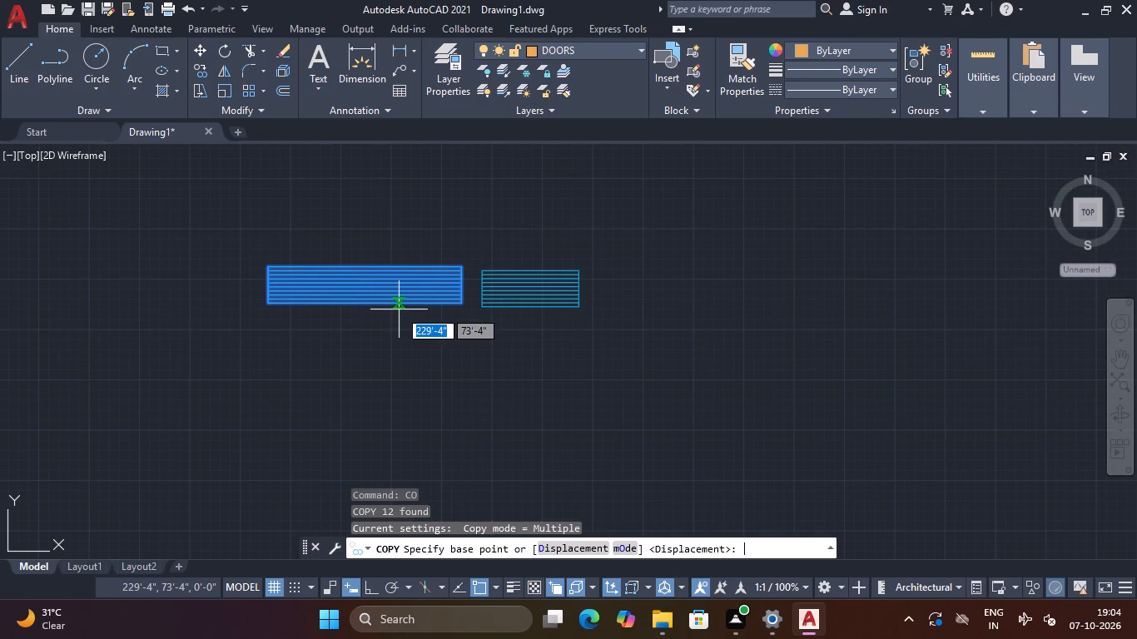
click(461, 264)
middle_drag(581, 173, 401, 297)
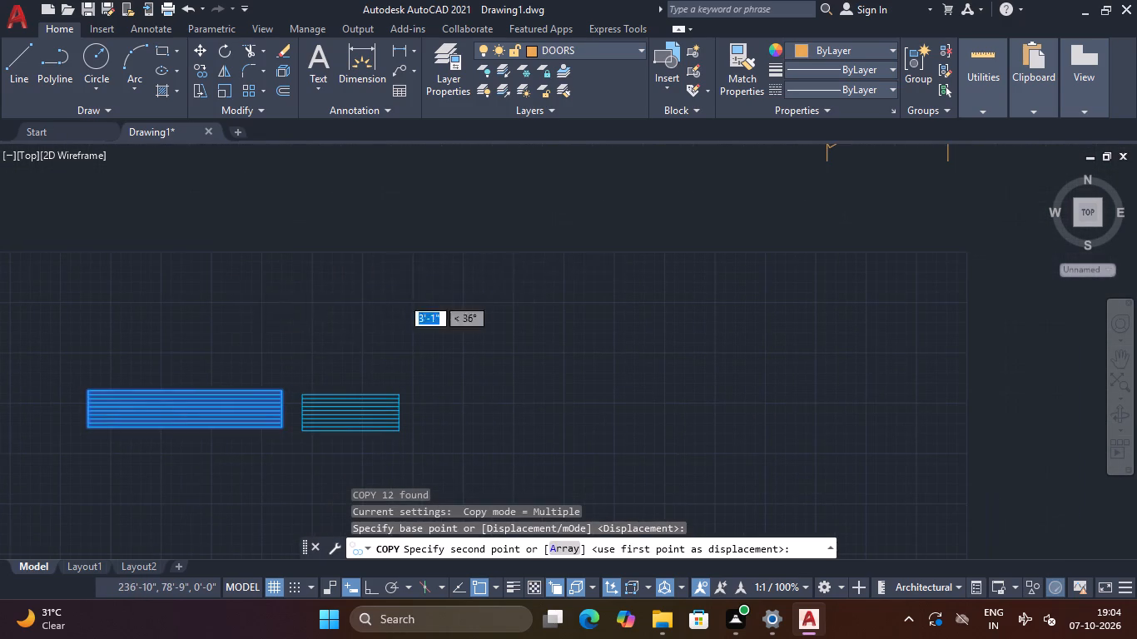
click(552, 245)
key(Escape)
Rotate the new window copy a quarter turn clockwise about its upper-right corner so it stands vertically.
drag(590, 212, 528, 259)
click(270, 314)
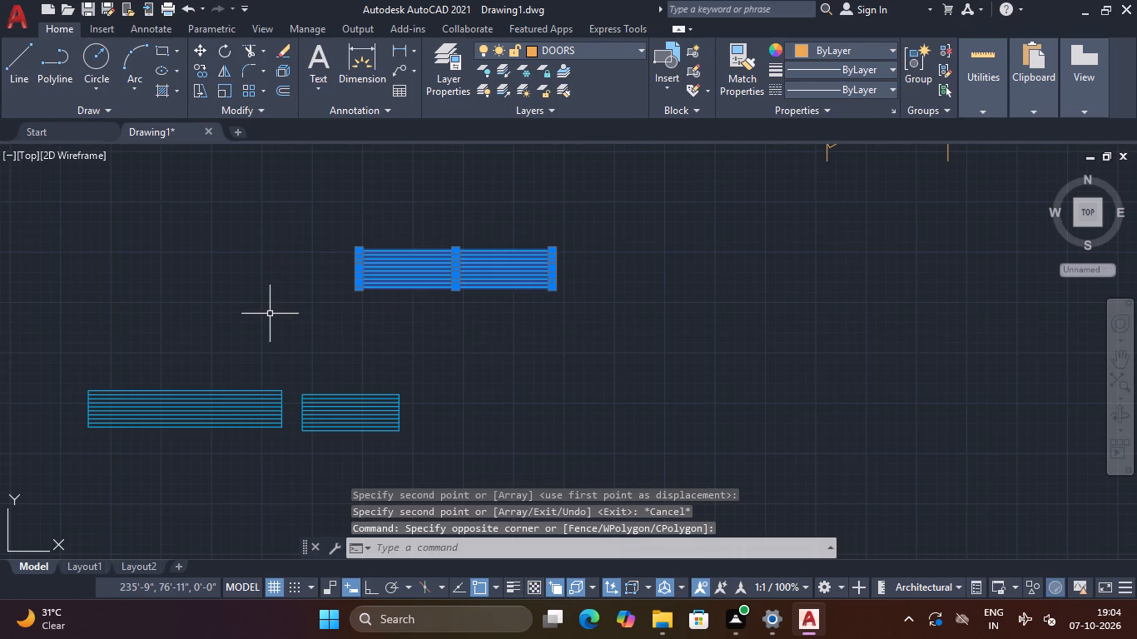
text(RO)
key(space)
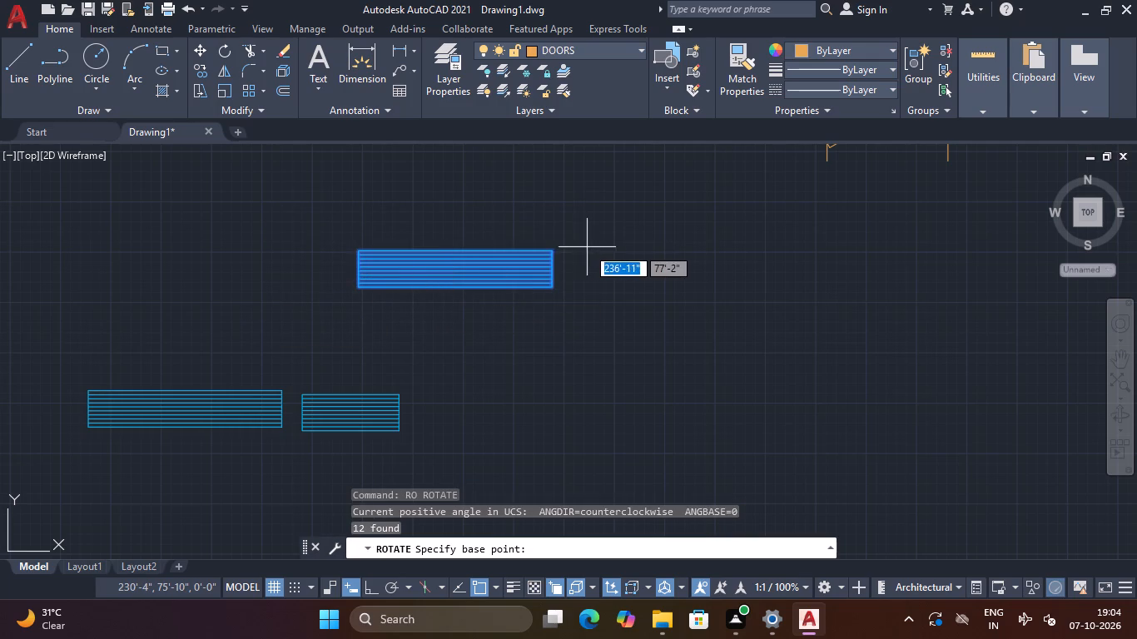
click(558, 246)
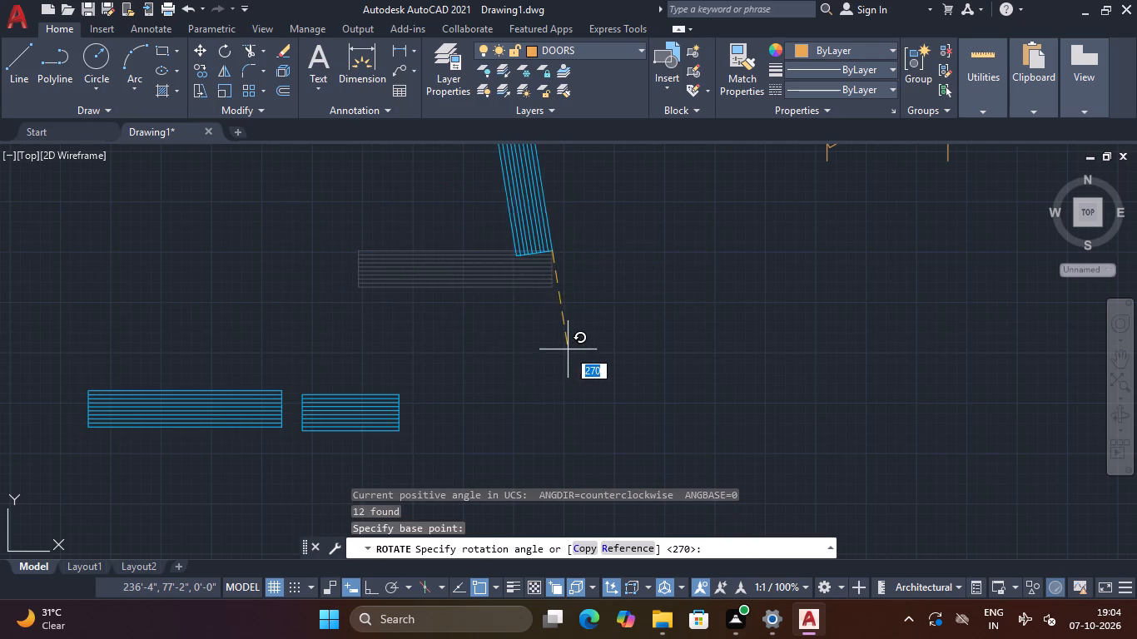
key(F8)
scroll(533, 340, down, 1)
click(533, 319)
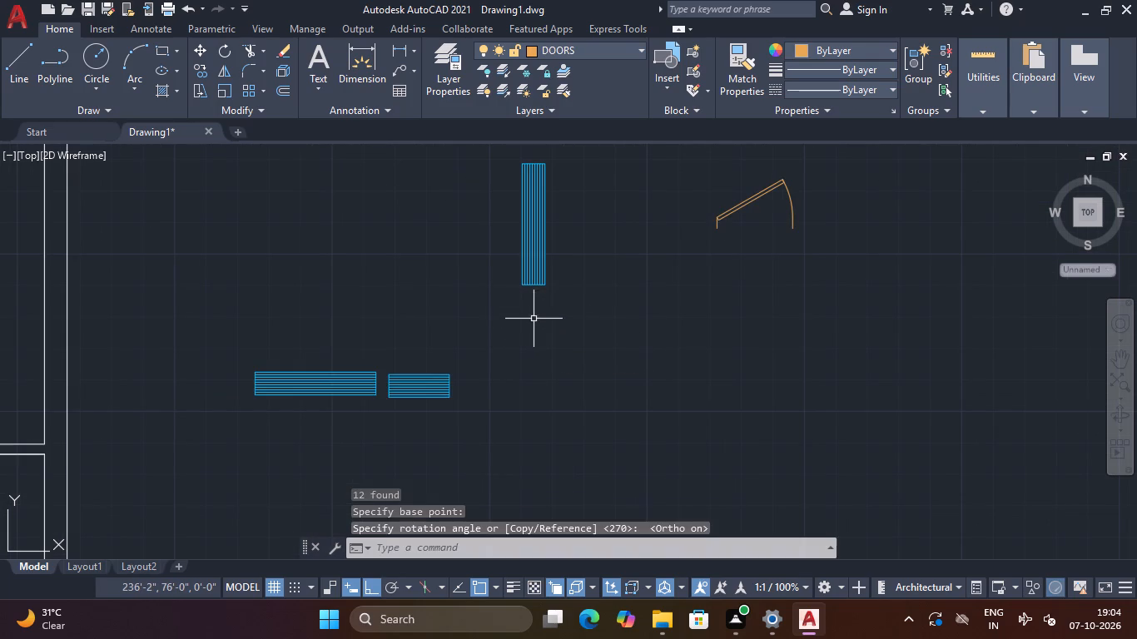
key(Escape)
Move the vertical window by the midpoint of its right edge onto the outer line of the right exterior wall, at its midpoint.
drag(578, 161, 557, 193)
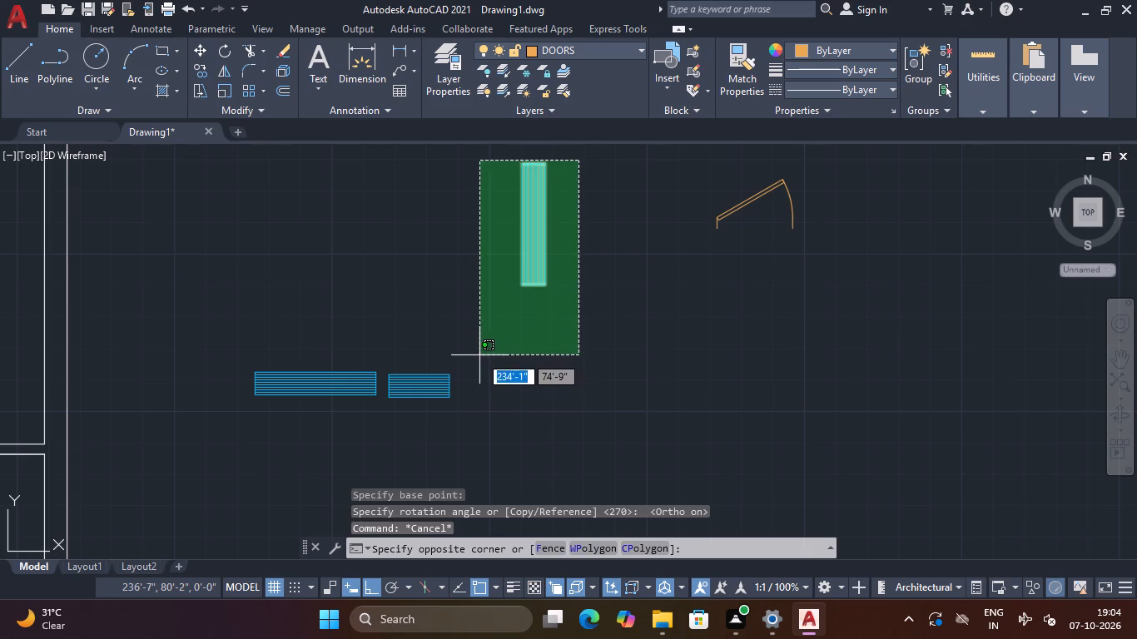
click(479, 355)
text(M)
key(space)
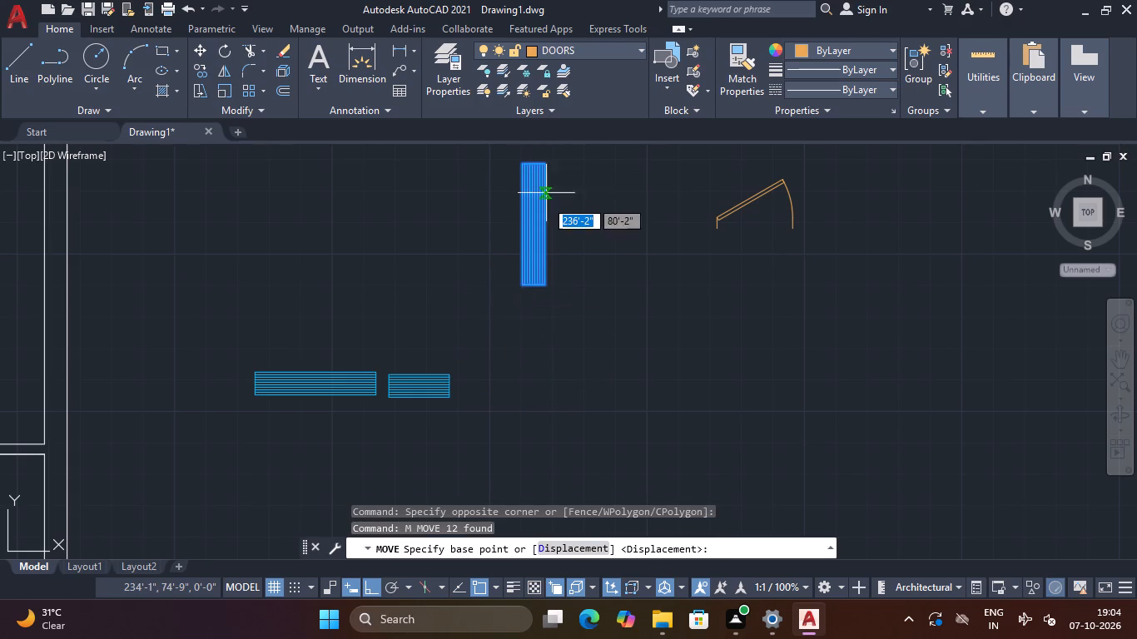
click(545, 220)
scroll(299, 324, down, 2)
middle_drag(293, 301, 357, 316)
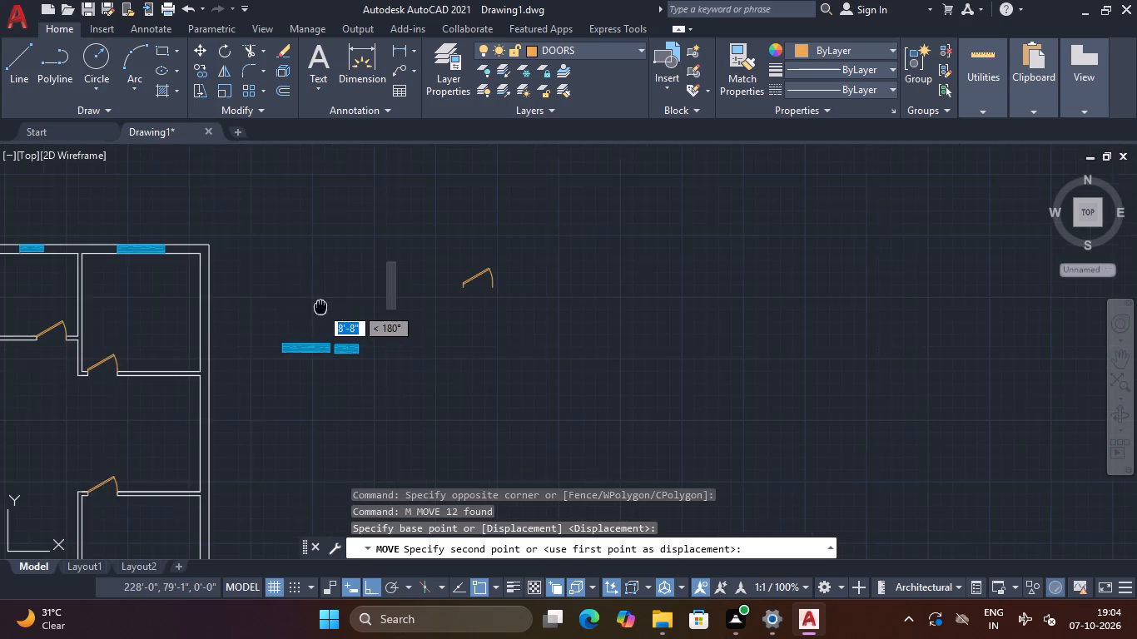
middle_drag(357, 316, 474, 361)
key(F8)
middle_drag(429, 351, 515, 123)
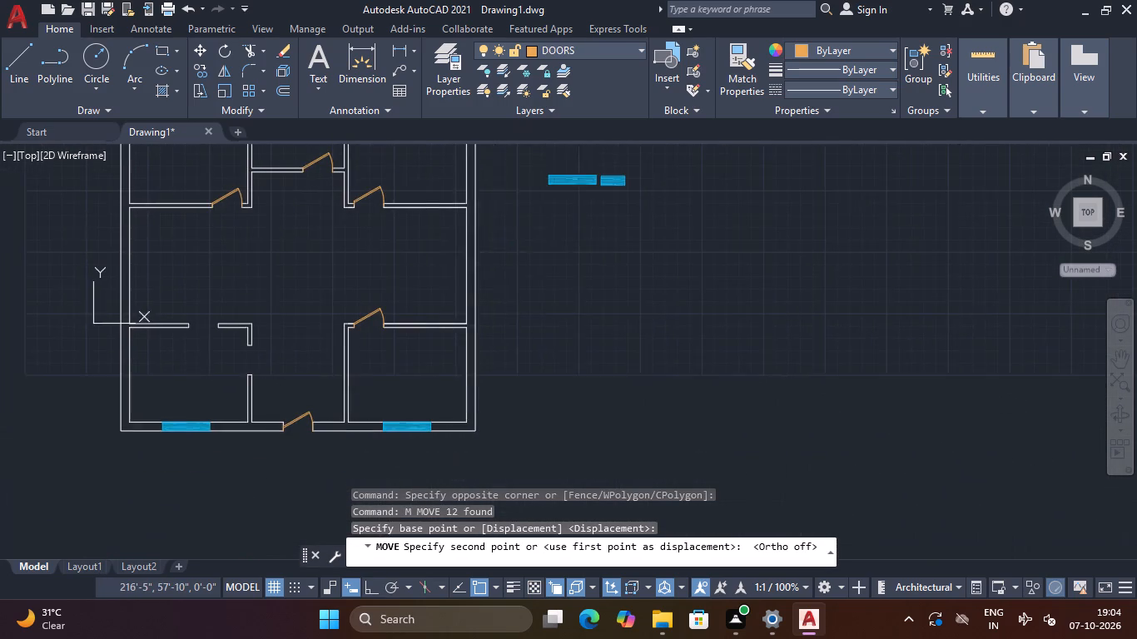
scroll(469, 268, up, 1)
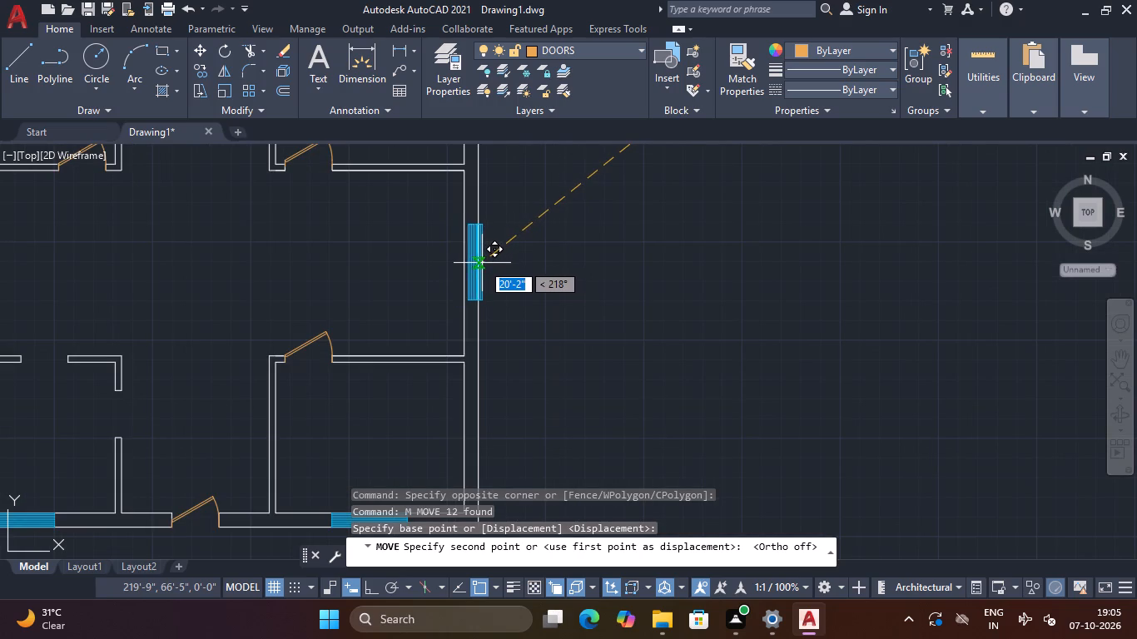
click(479, 265)
scroll(479, 265, down, 3)
key(Escape)
Insert the "Bath Tub - 26 x 60 in." block from DesignCenter in the free space left of the plan.
middle_drag(517, 255, 628, 224)
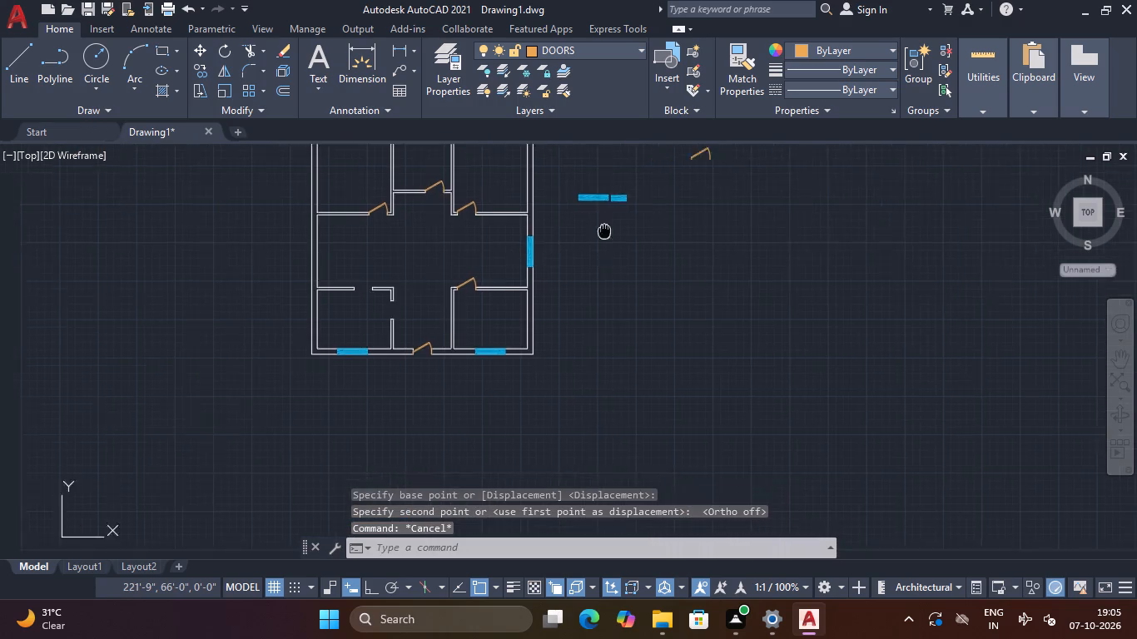
middle_drag(628, 224, 629, 224)
middle_drag(486, 249, 486, 295)
key(ctrl+2)
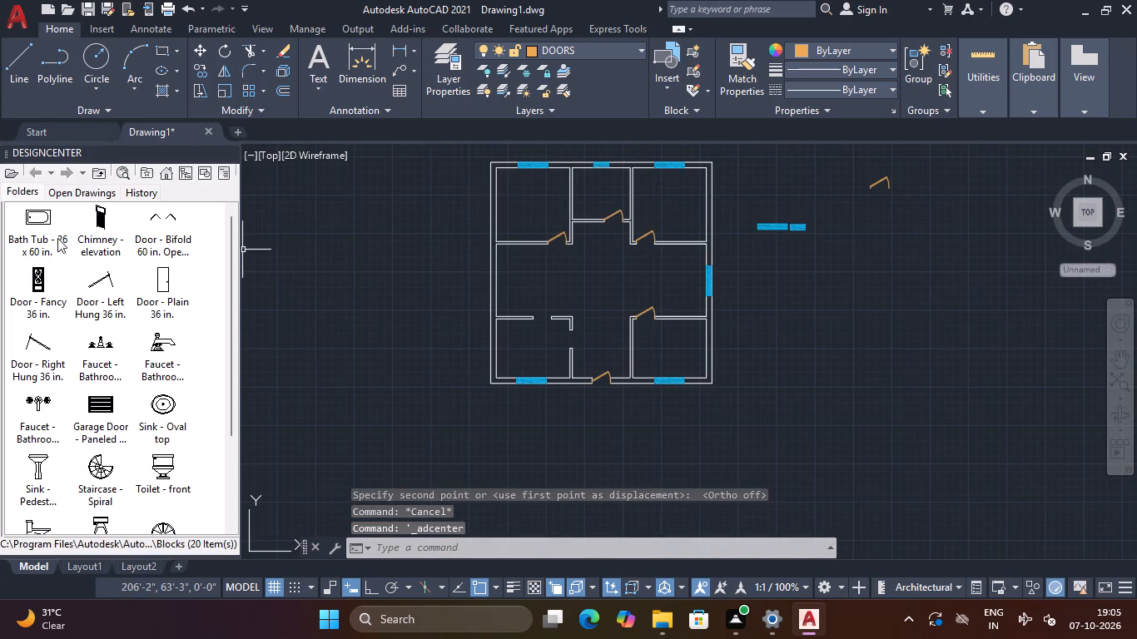
drag(31, 219, 324, 198)
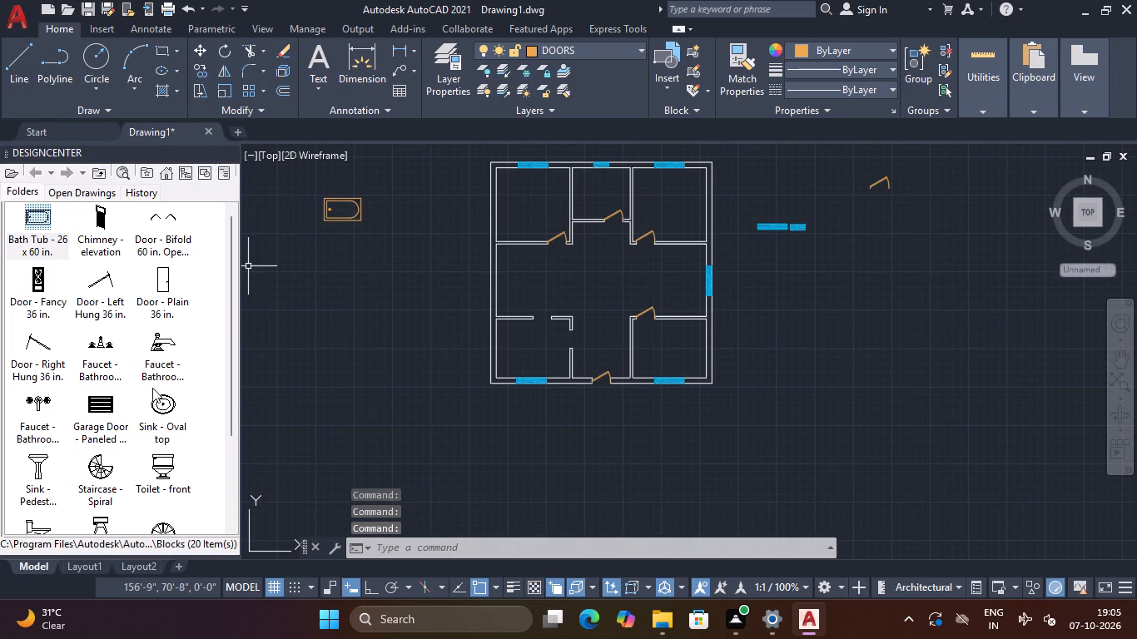
Delete the bathtub block placed in the free space beside the plan.
drag(405, 181, 375, 203)
click(298, 285)
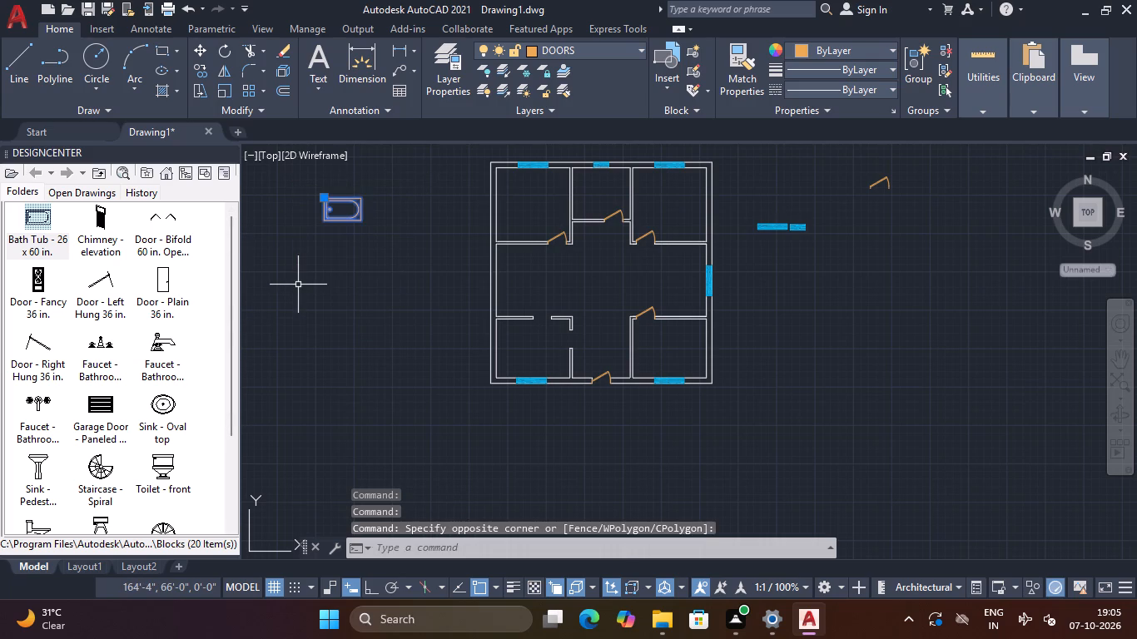
key(Delete)
Make layer 0 current and insert the "Bath Tub - 26 x 60 in." block in the free space left of the plan.
click(607, 47)
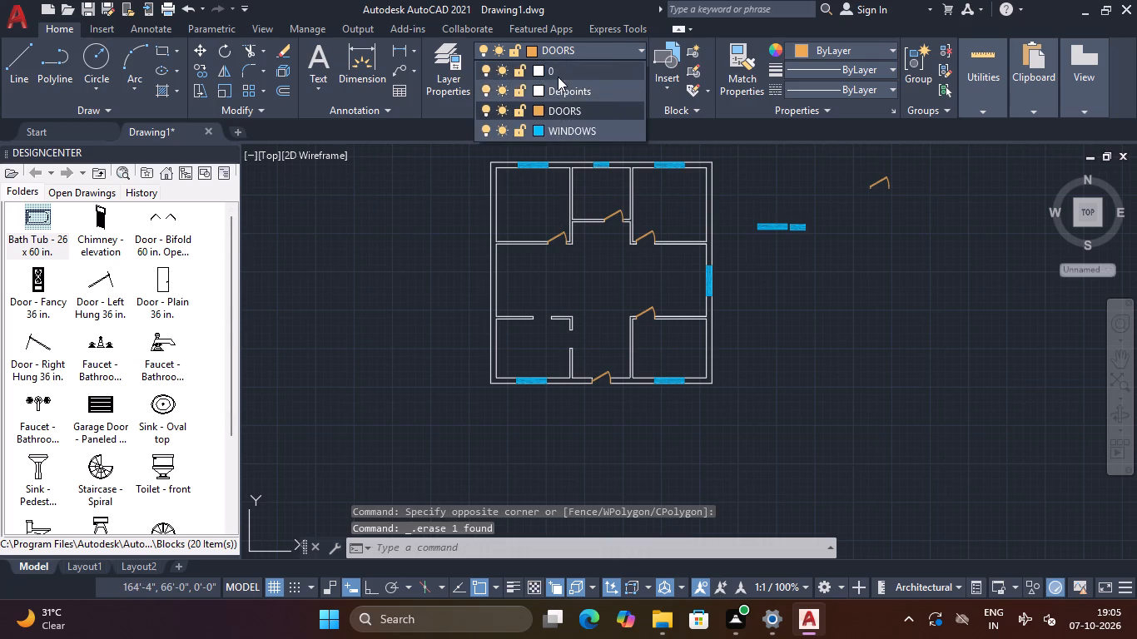
click(558, 73)
drag(40, 211, 355, 225)
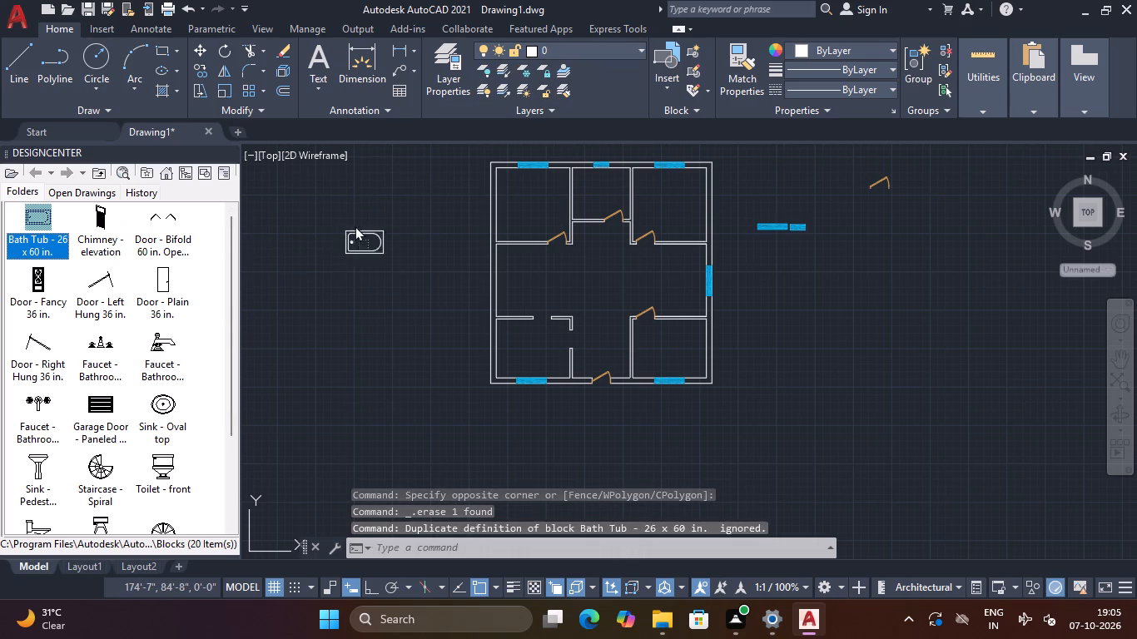
drag(355, 225, 356, 224)
Insert the "Toilet - top" block in the free space below the bathtub.
scroll(118, 367, down, 1)
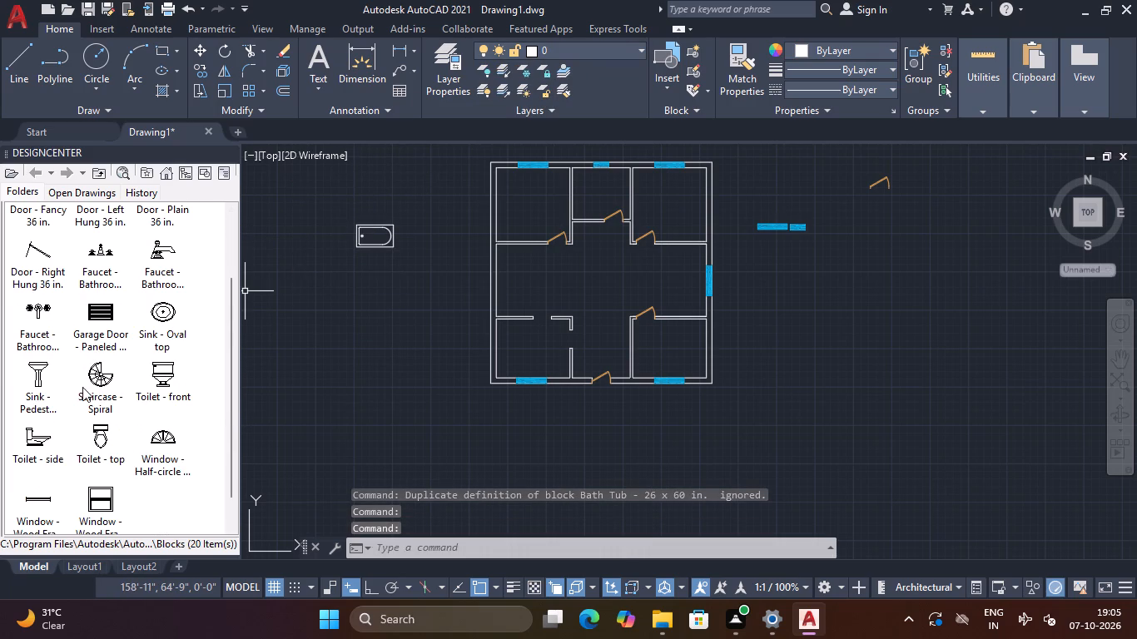
drag(102, 438, 360, 339)
Insert the "Bed - Queen" and "Chair - Desk" blocks from the Home - Space Planner drawing between the bathtub and the toilet.
scroll(41, 429, down, 2)
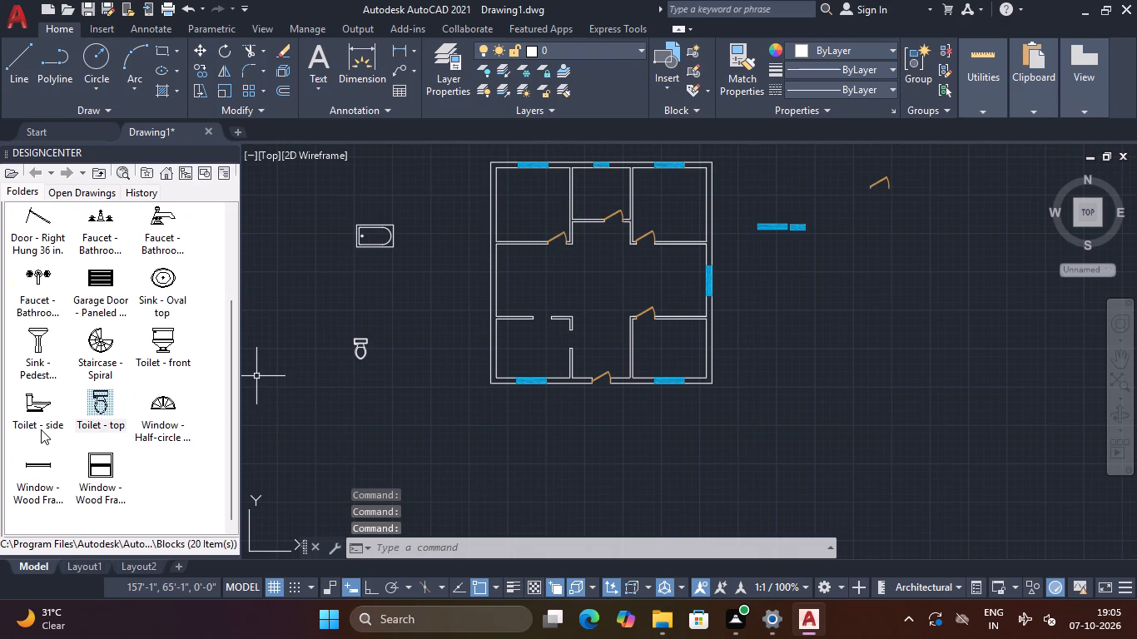
scroll(47, 424, up, 2)
click(98, 177)
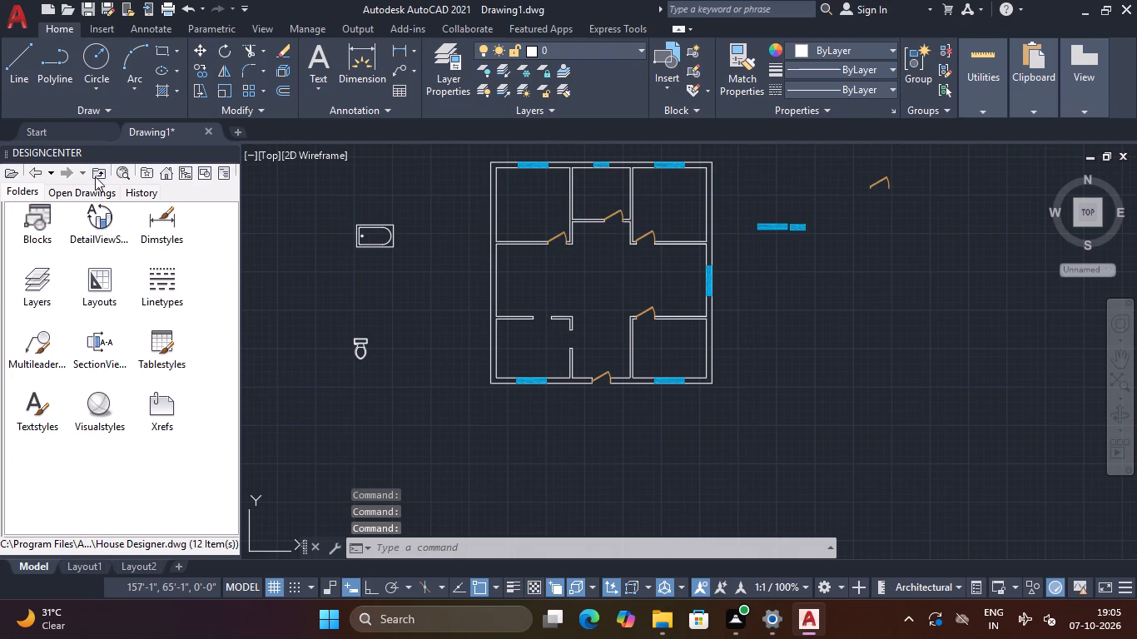
click(95, 176)
double_click(159, 345)
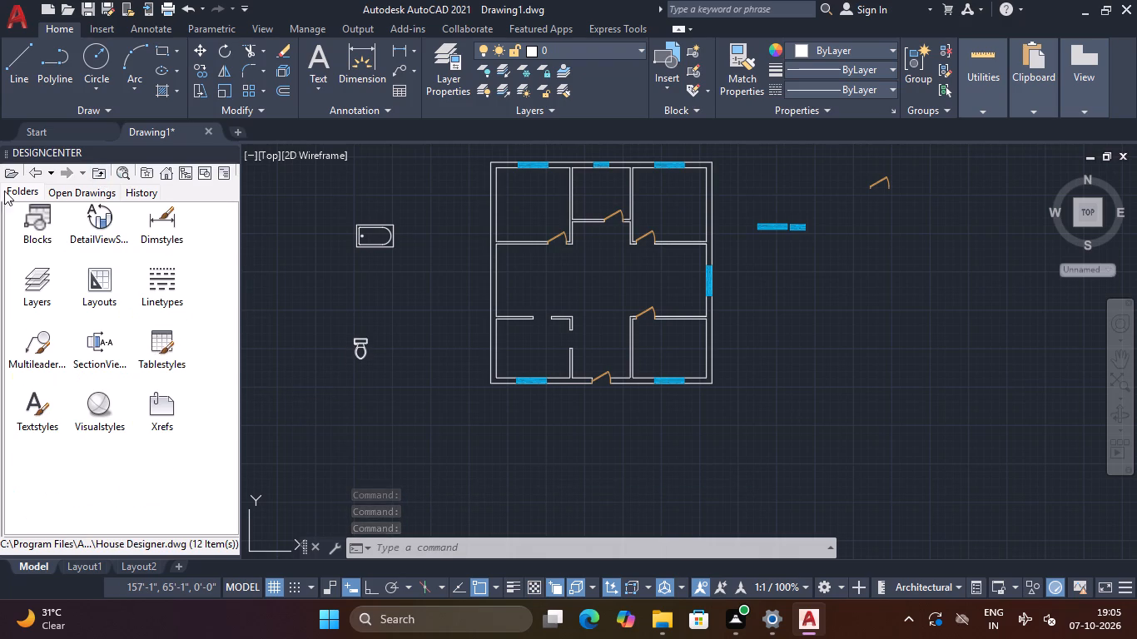
double_click(41, 219)
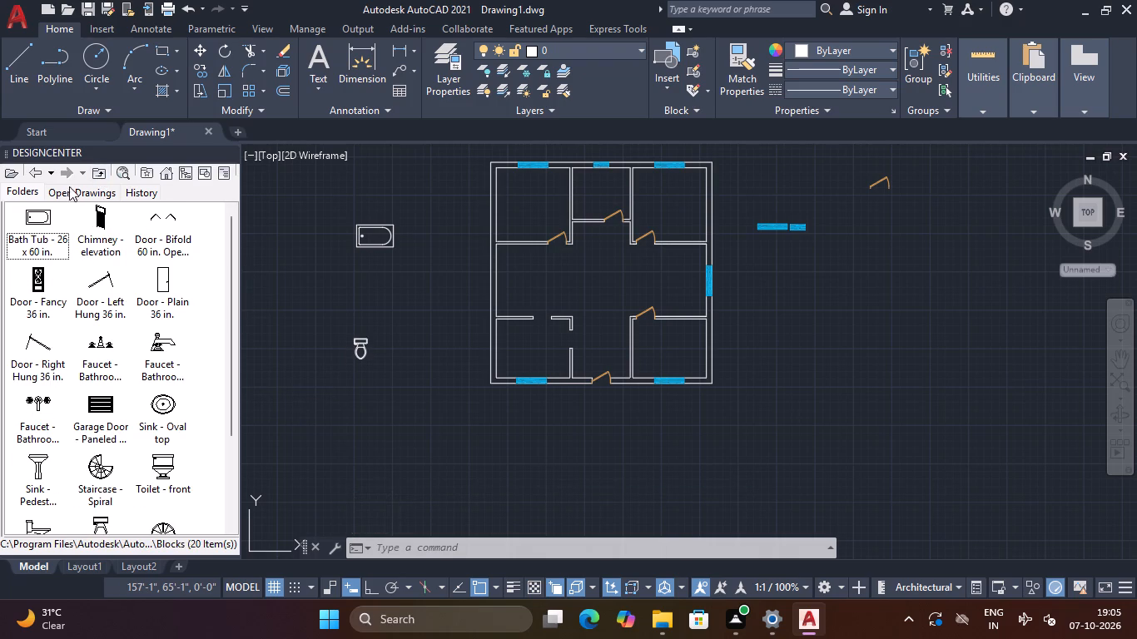
double_click(102, 177)
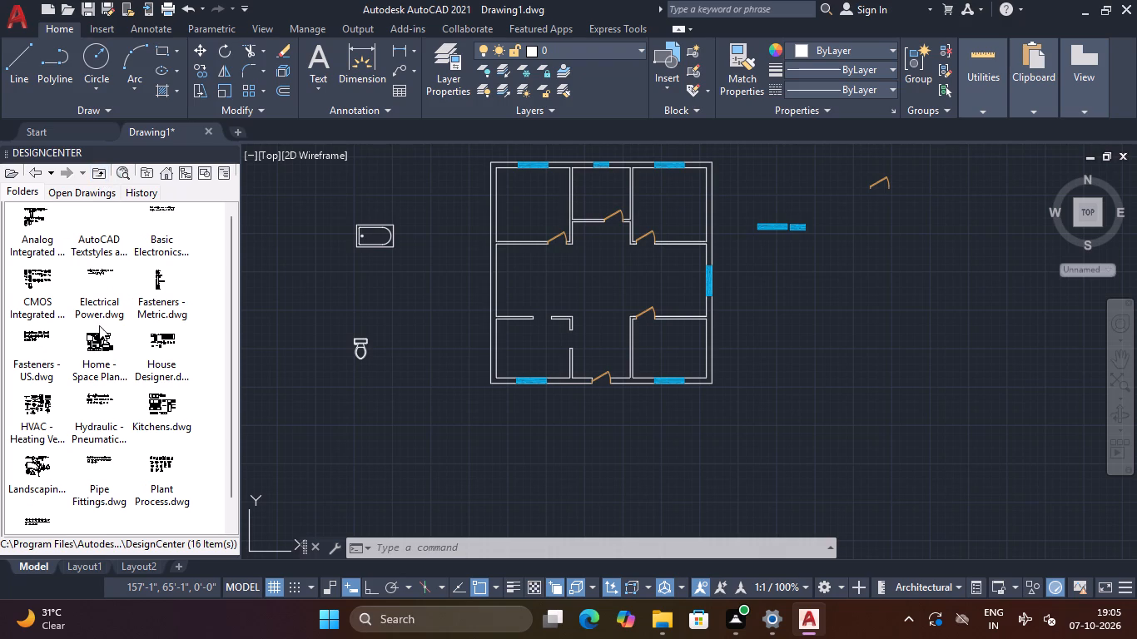
double_click(99, 339)
double_click(29, 226)
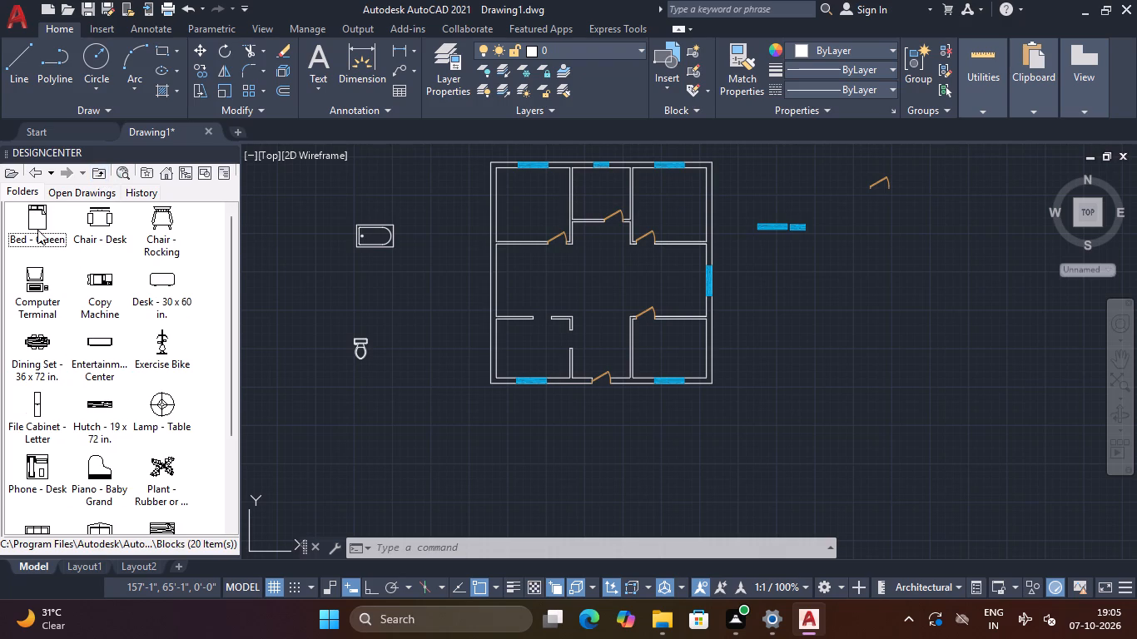
drag(37, 230, 288, 275)
drag(111, 213, 226, 288)
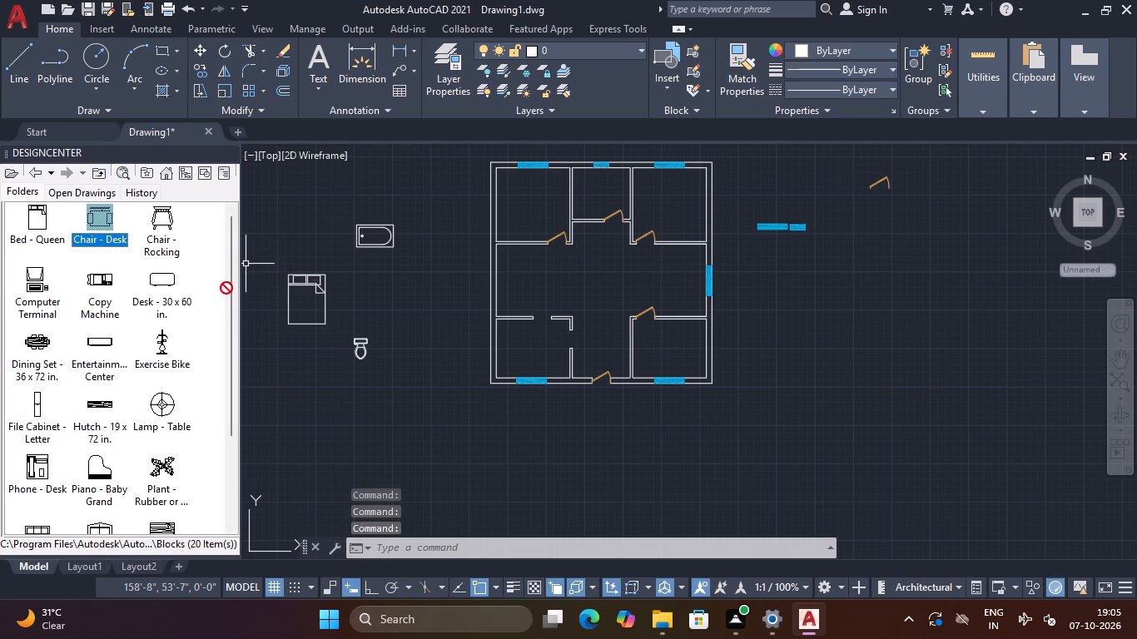
drag(226, 288, 381, 295)
Insert a three-seat roundback sofa, a rectangular table and the "Dining Set - 36 x 72 in." block around the toilet, left of the plan.
scroll(167, 296, down, 1)
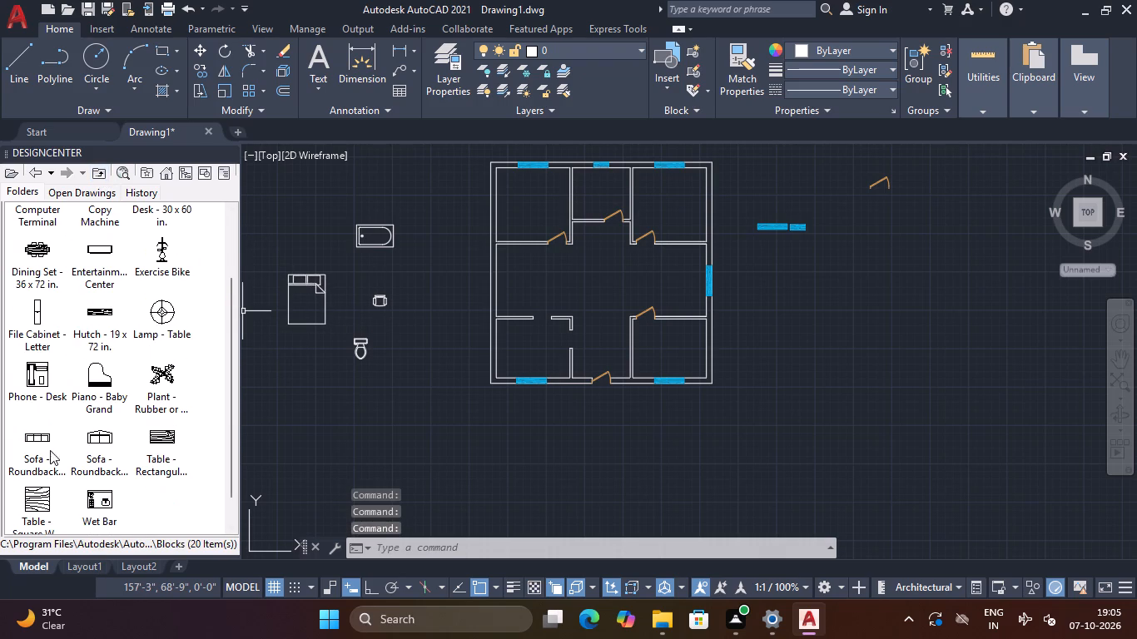
drag(31, 440, 316, 394)
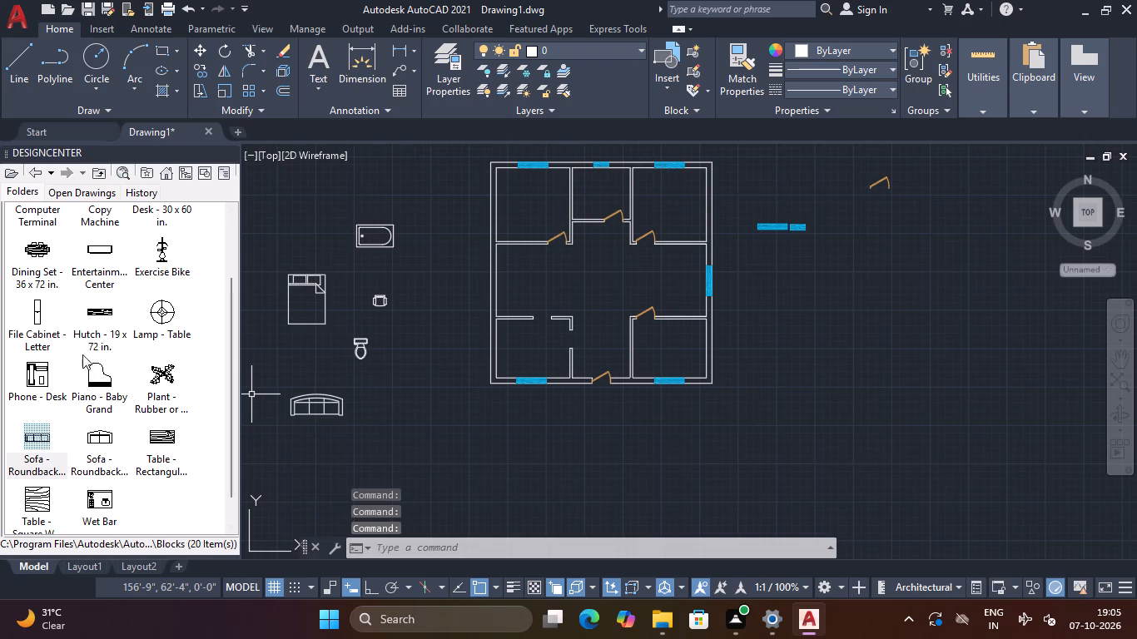
drag(163, 438, 377, 438)
drag(19, 237, 443, 364)
Insert the "Range-Oven - 30 in top" and "Sink-double - 36 in top" blocks from Kitchens.dwg in the free space above the bathtub.
scroll(102, 359, down, 1)
scroll(80, 373, up, 2)
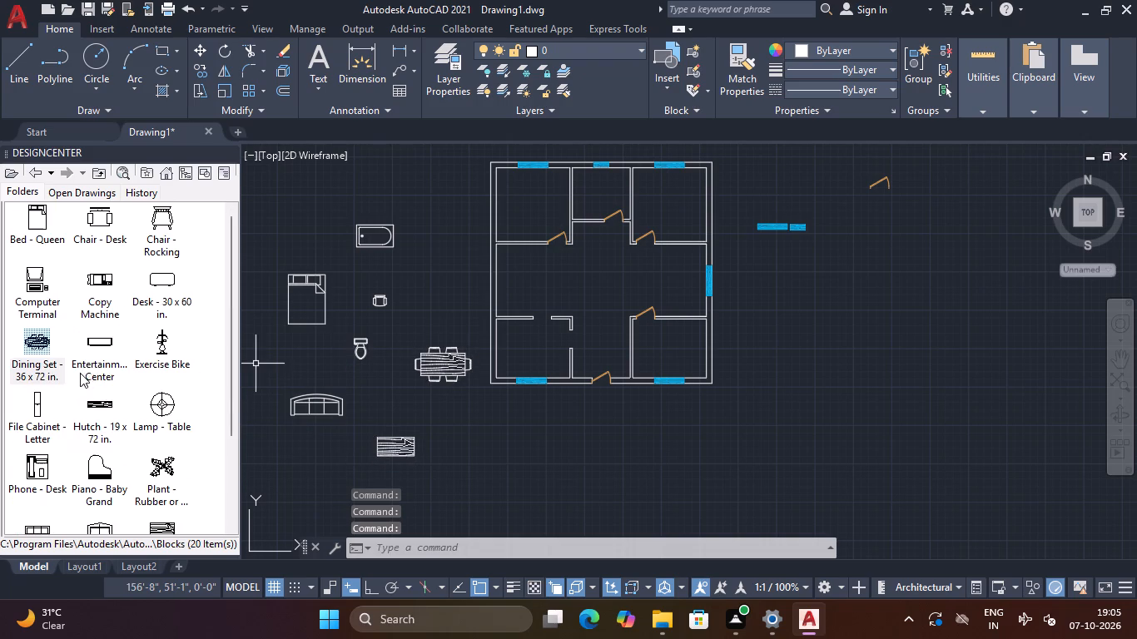
scroll(80, 373, up, 2)
click(101, 174)
click(101, 174)
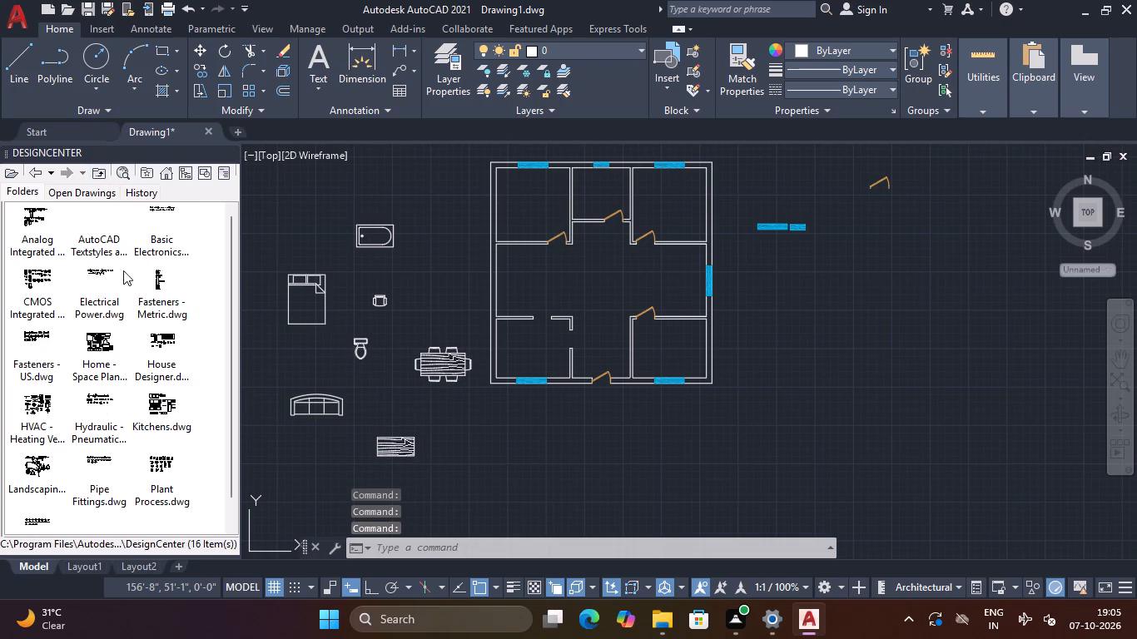
double_click(169, 415)
double_click(26, 220)
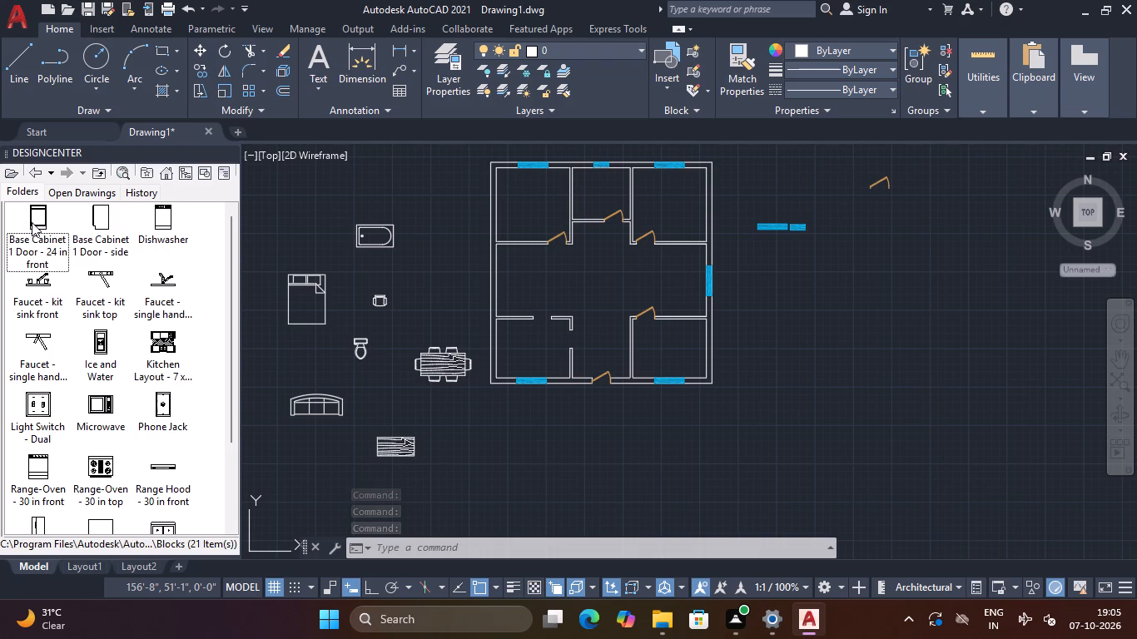
scroll(134, 346, down, 1)
drag(101, 368, 272, 225)
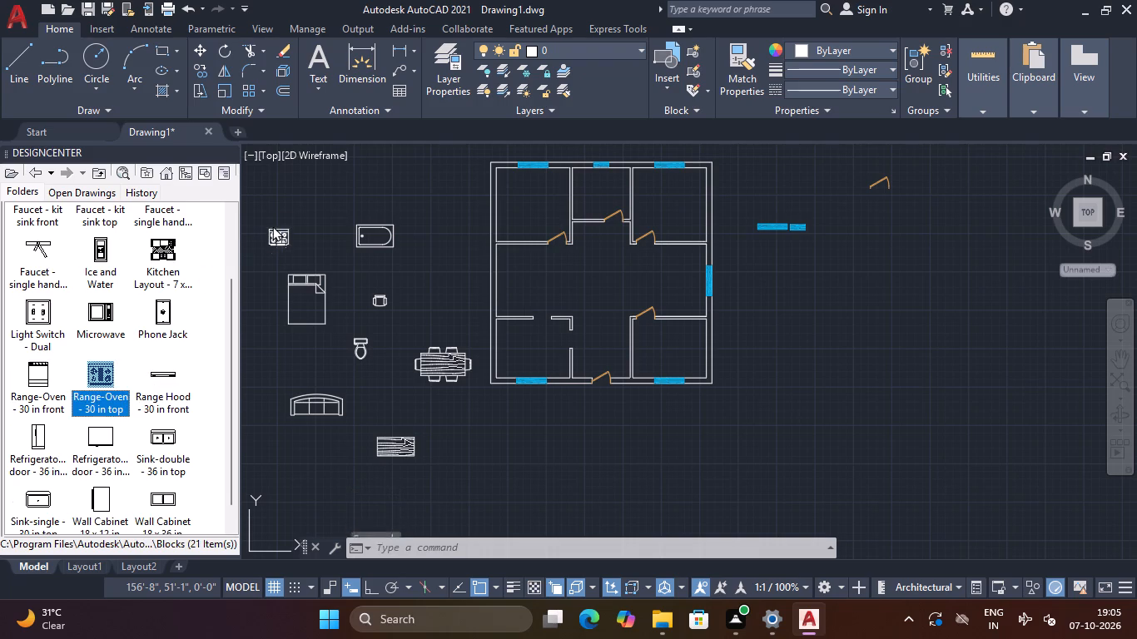
drag(272, 225, 283, 182)
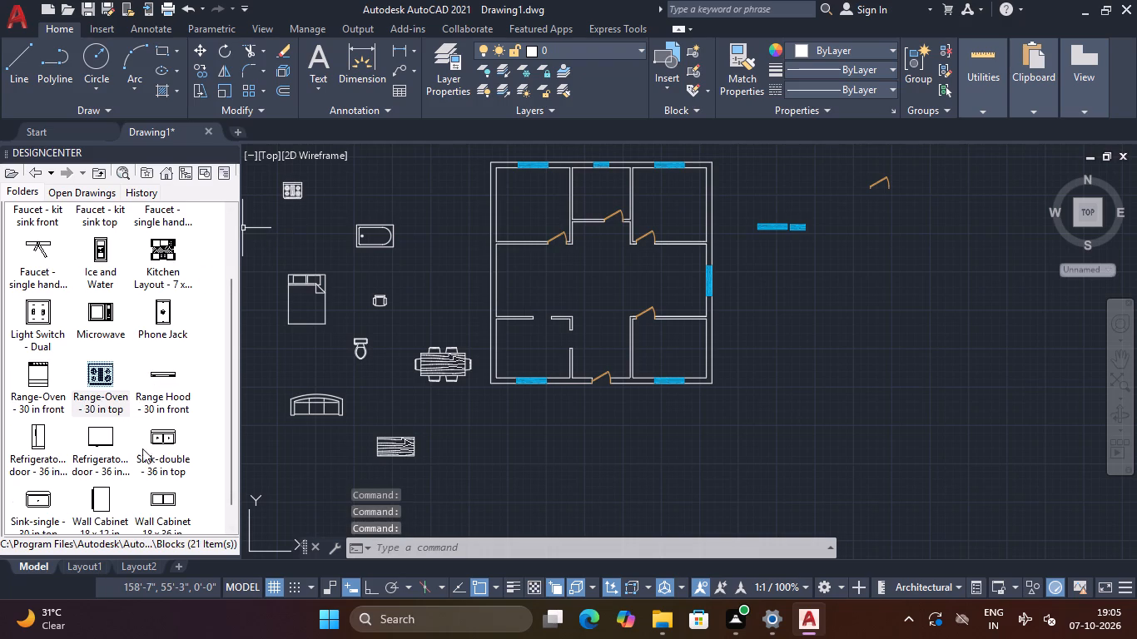
drag(161, 438, 345, 181)
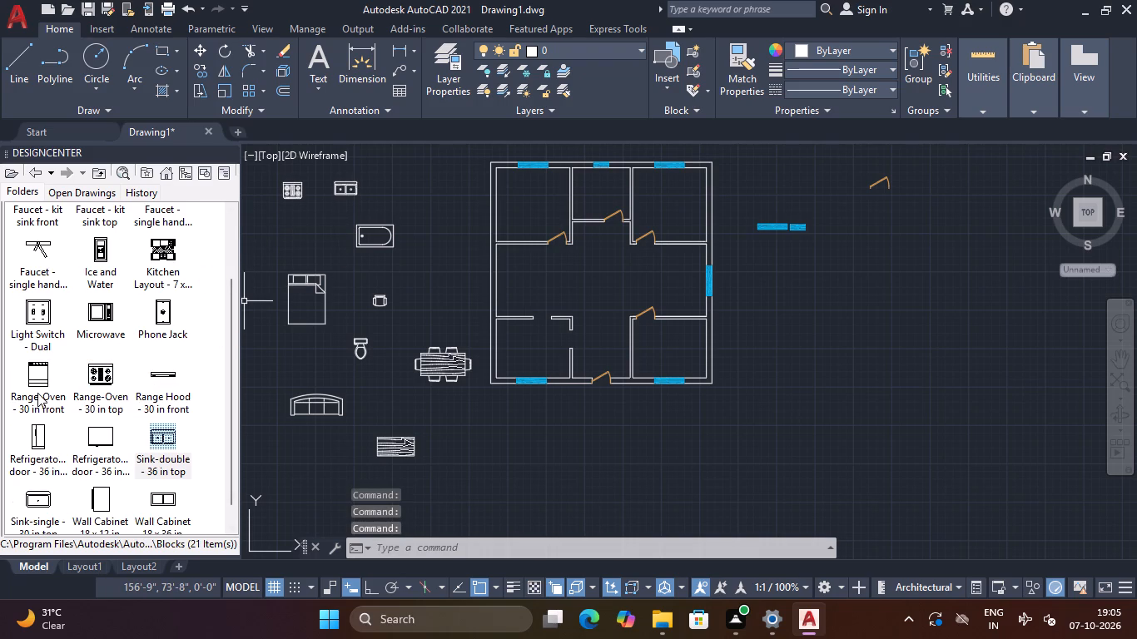
Insert the plain rectangular 36 in refrigerator block beside the double sink and close DesignCenter.
scroll(88, 344, up, 2)
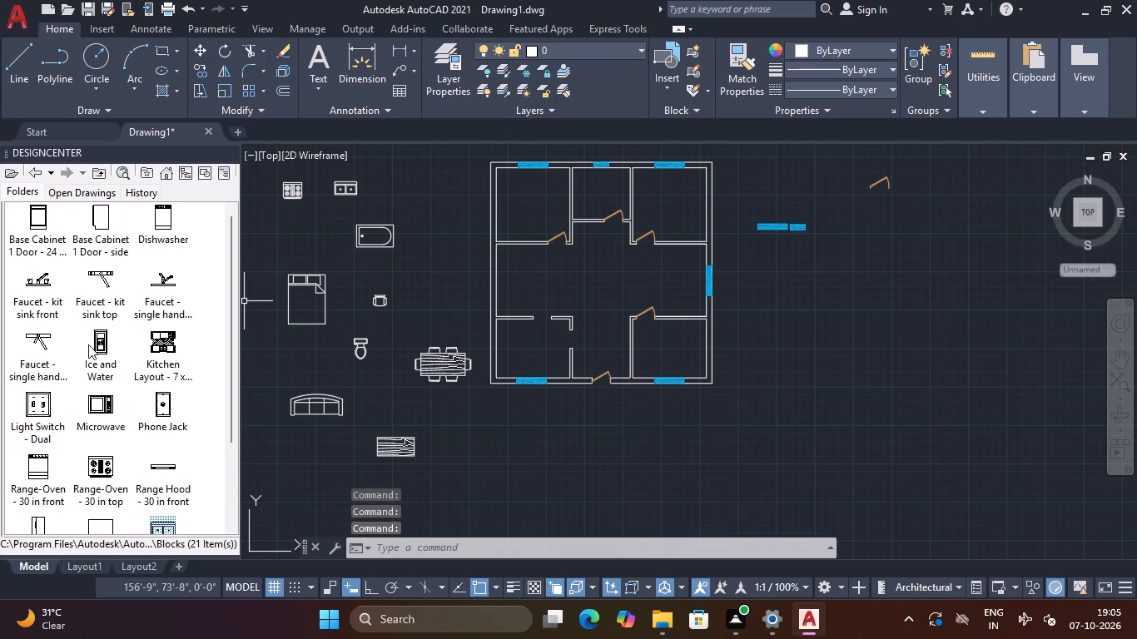
scroll(86, 347, down, 4)
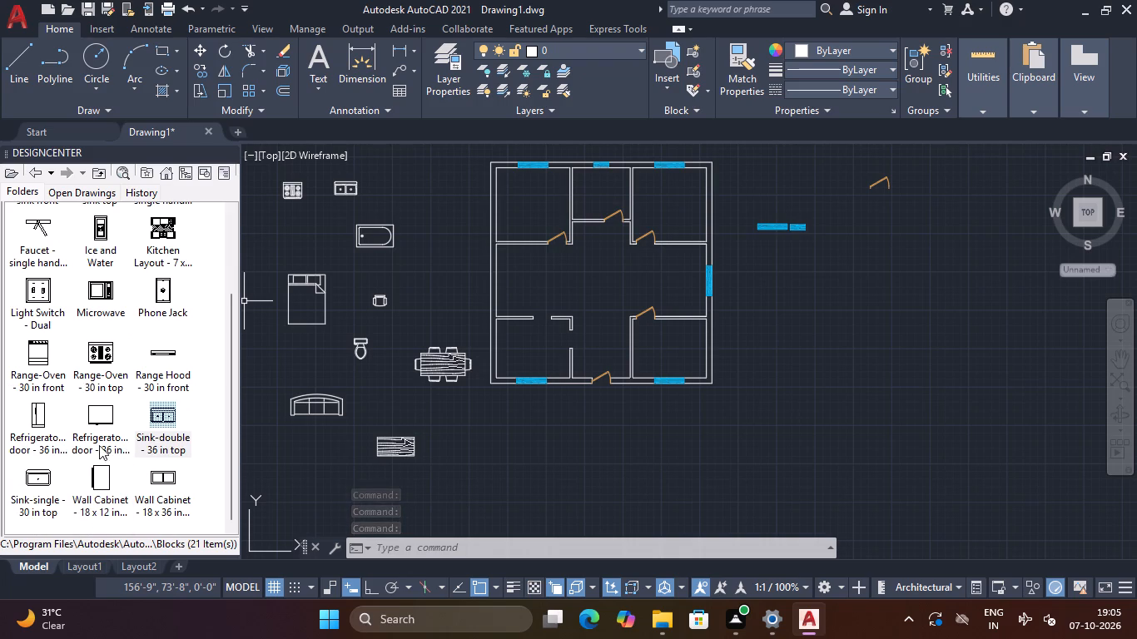
drag(99, 418, 391, 171)
key(Escape)
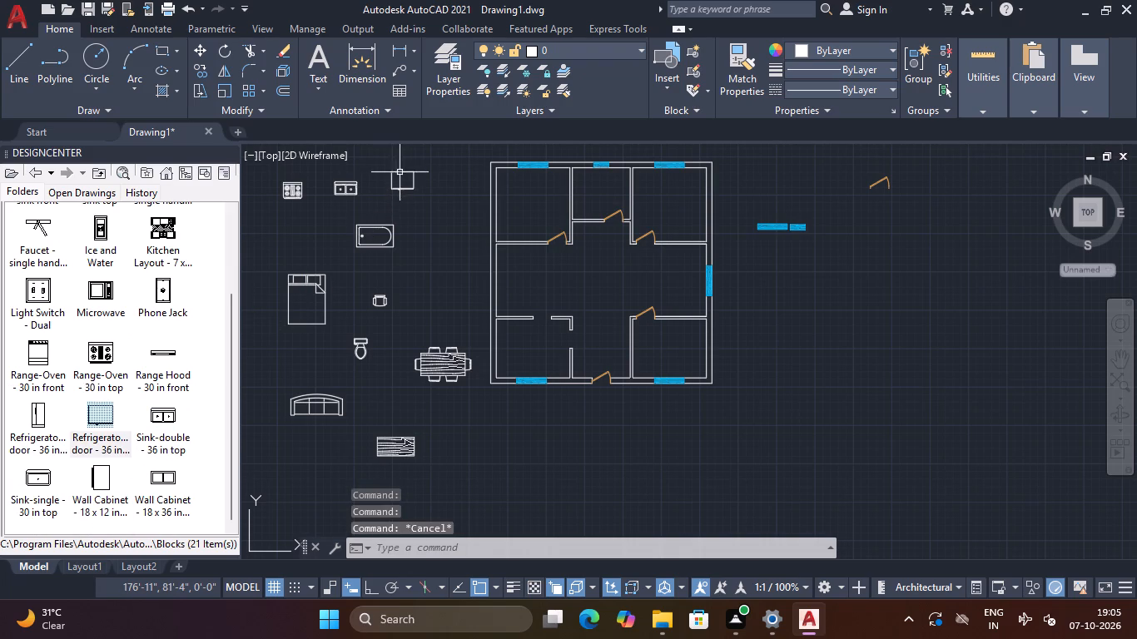
click(226, 150)
Offset the inner lines of the lower-left room's left and bottom exterior walls 2' into the room.
middle_drag(384, 292, 306, 260)
key(Escape)
key(Escape)
text(O)
key(space)
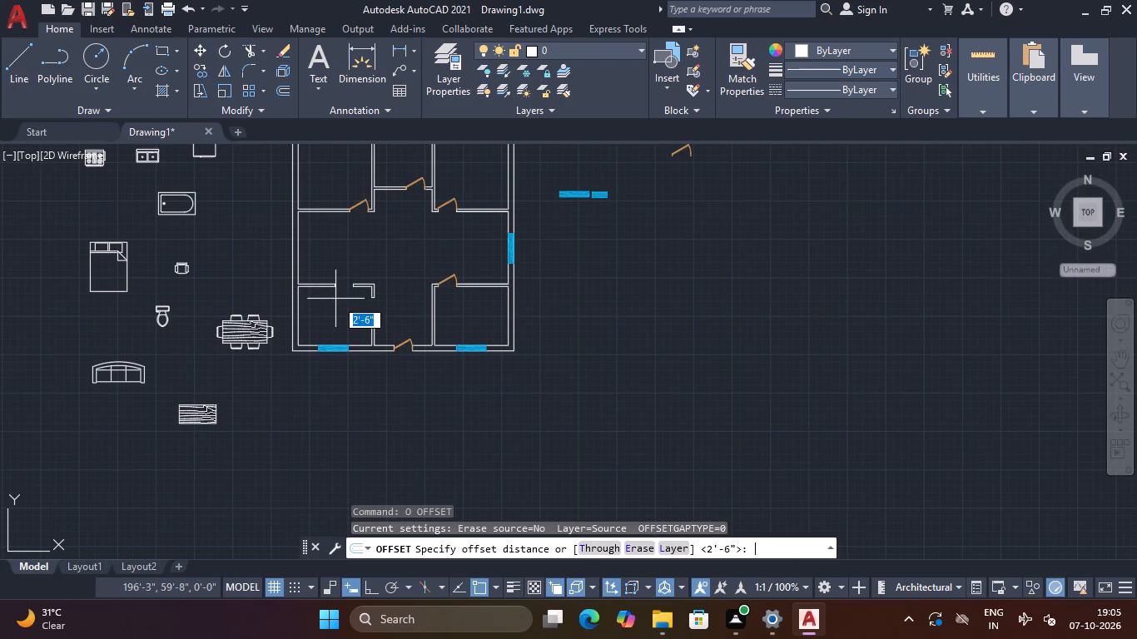
text(2')
key(Return)
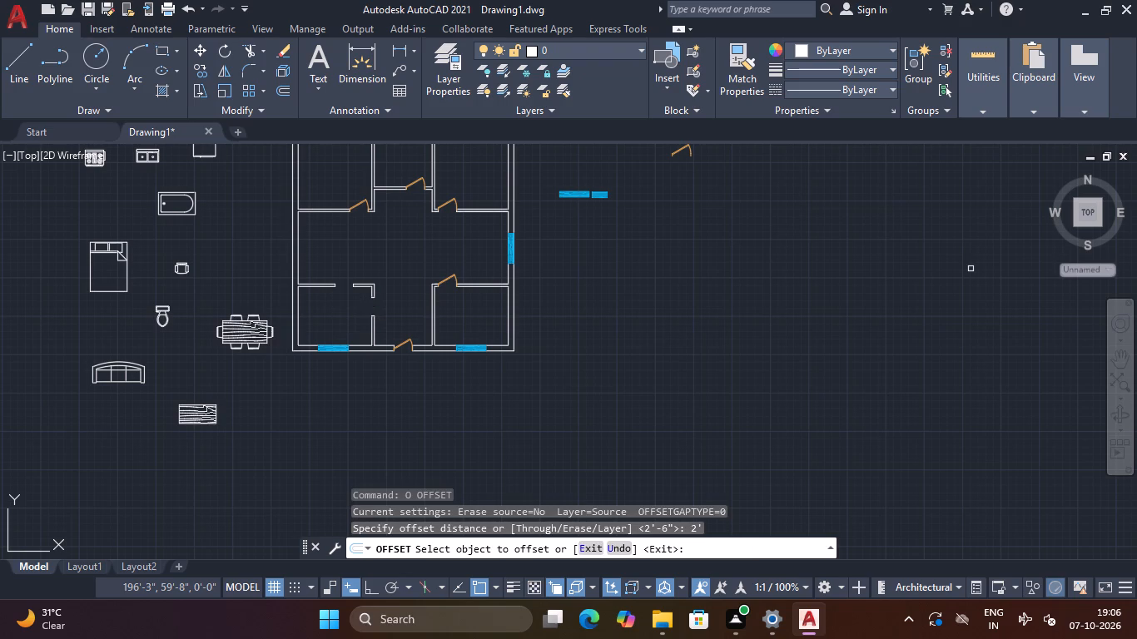
scroll(337, 341, up, 3)
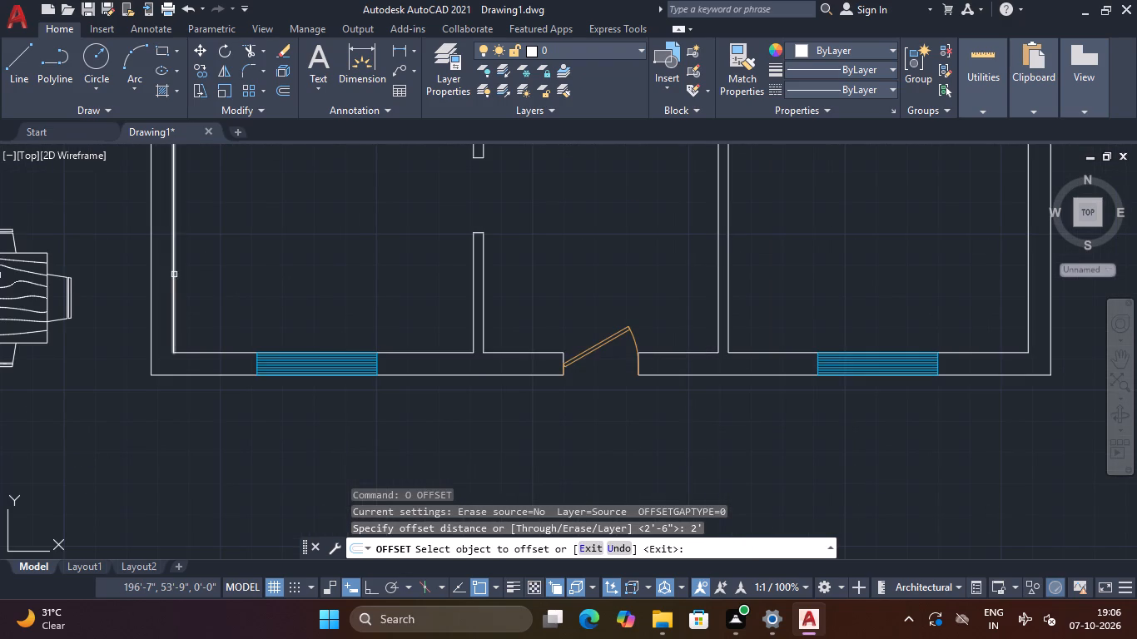
click(172, 274)
click(289, 270)
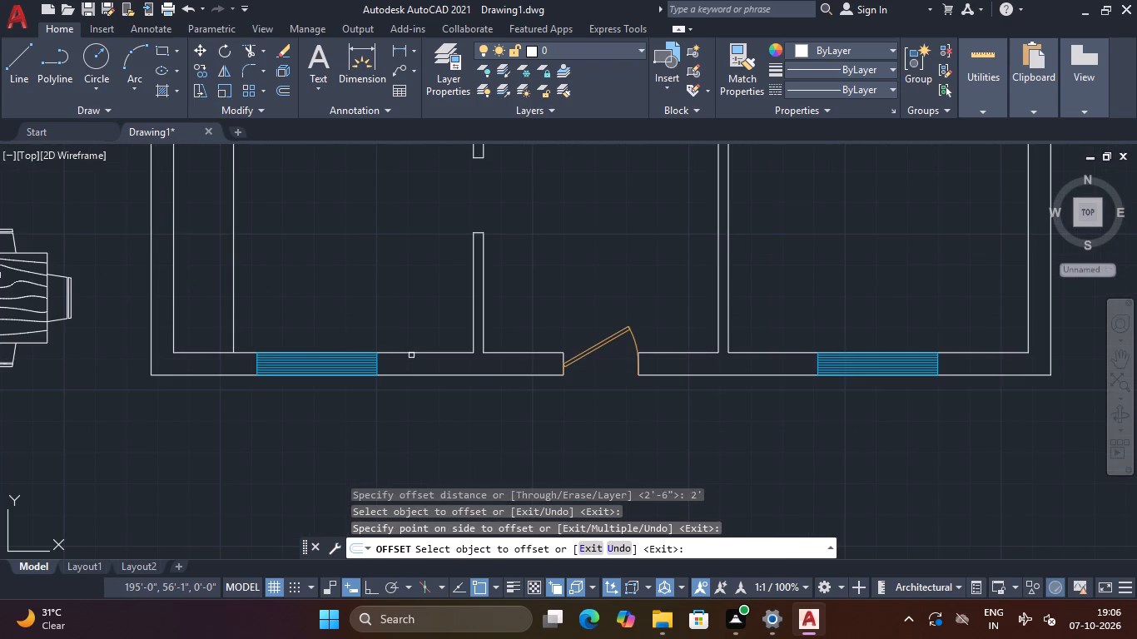
click(410, 351)
click(410, 309)
key(Escape)
Trim the overshooting ends of the two offset lines at their crossing to form an L-shaped counter edge.
text(TR)
key(space)
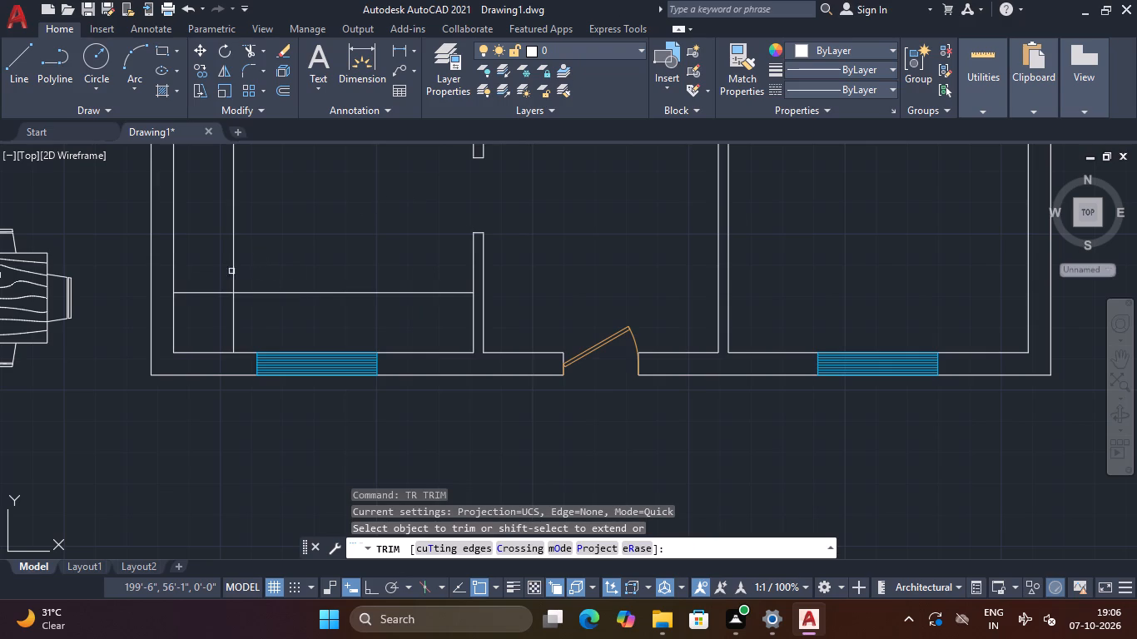
drag(221, 275, 221, 284)
click(218, 328)
drag(223, 328, 247, 327)
click(312, 323)
key(Escape)
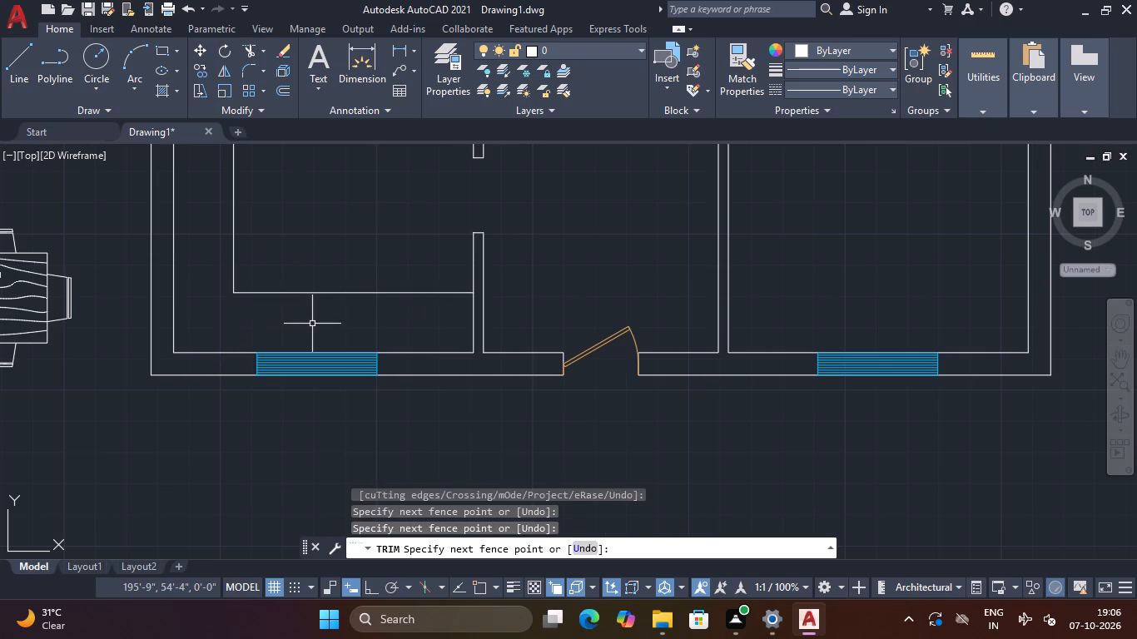
Add a vertical linear dimension between the upper-left room's two left inner corners, placing it inside the room.
scroll(359, 247, down, 3)
middle_drag(351, 233, 355, 290)
key(Escape)
scroll(273, 270, up, 2)
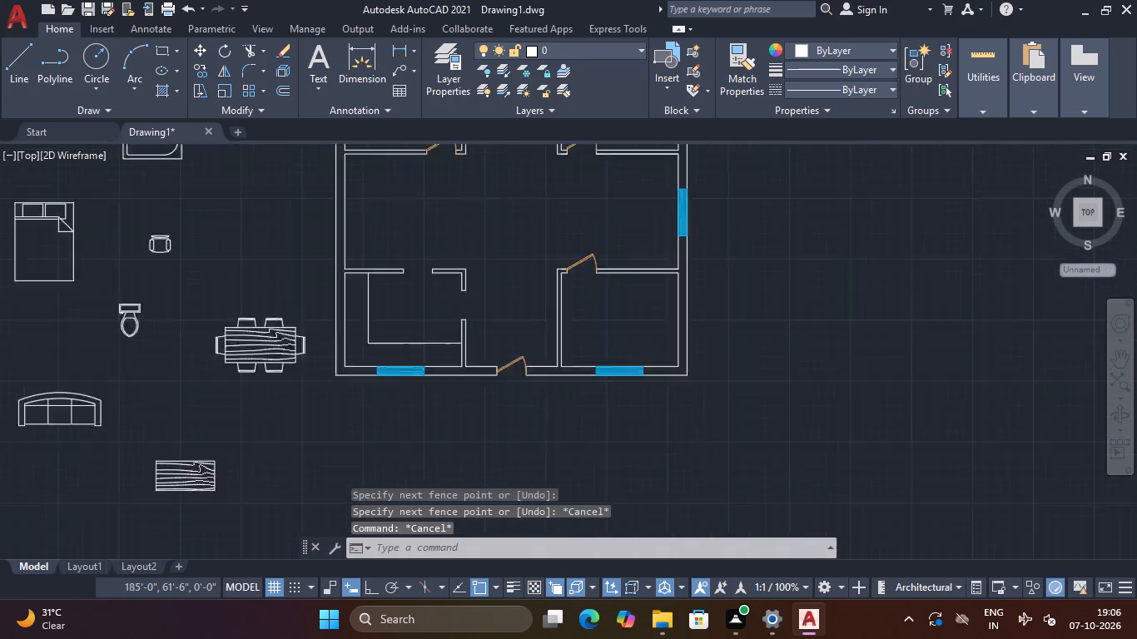
scroll(273, 270, up, 1)
middle_drag(282, 293, 277, 376)
scroll(299, 341, down, 2)
middle_drag(398, 350, 388, 386)
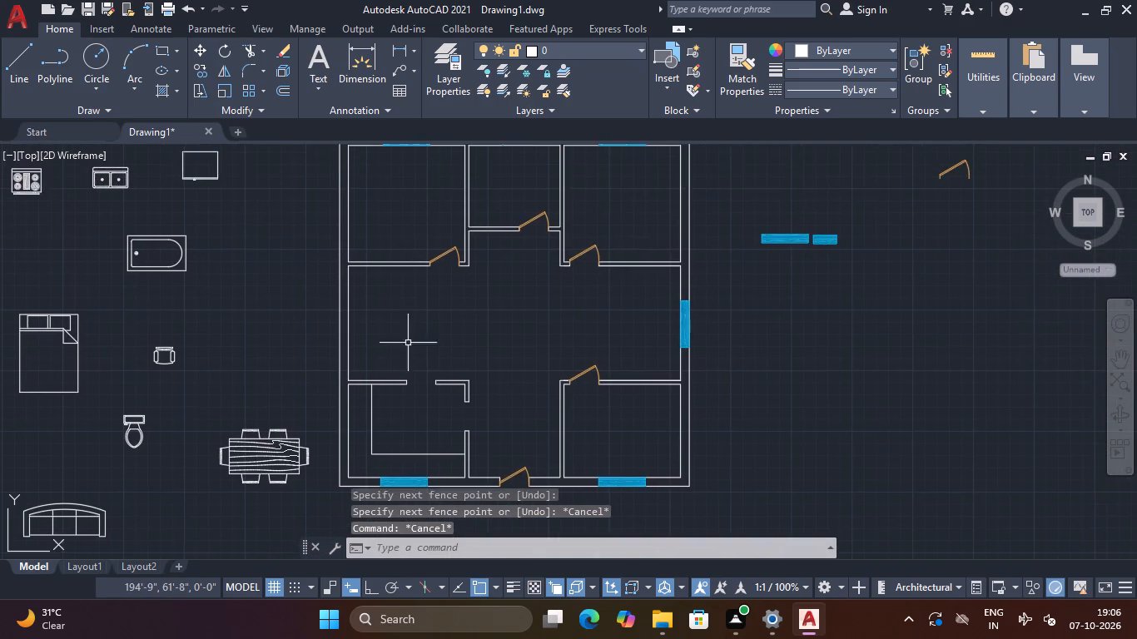
scroll(416, 329, down, 2)
middle_drag(413, 336, 426, 313)
scroll(426, 260, up, 2)
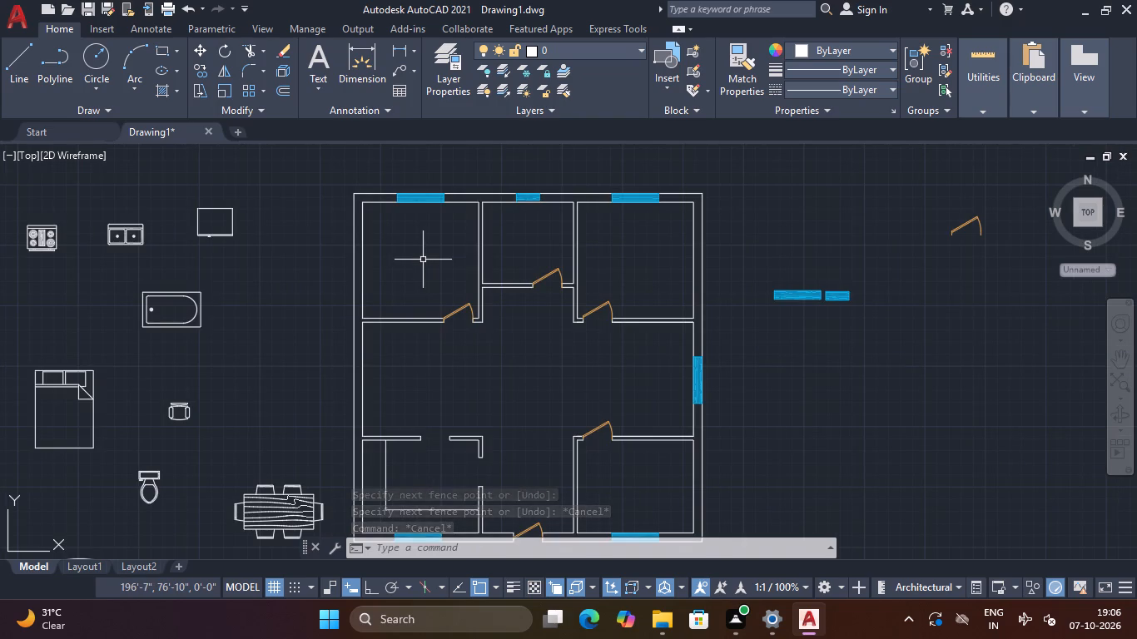
text(DLI)
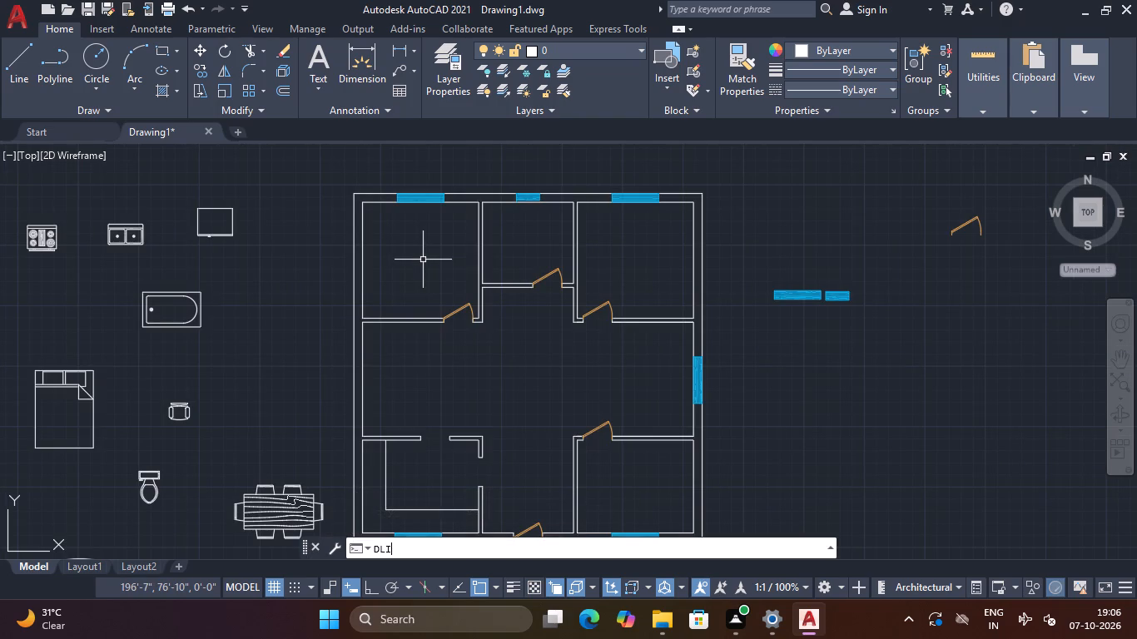
key(Return)
scroll(421, 239, up, 1)
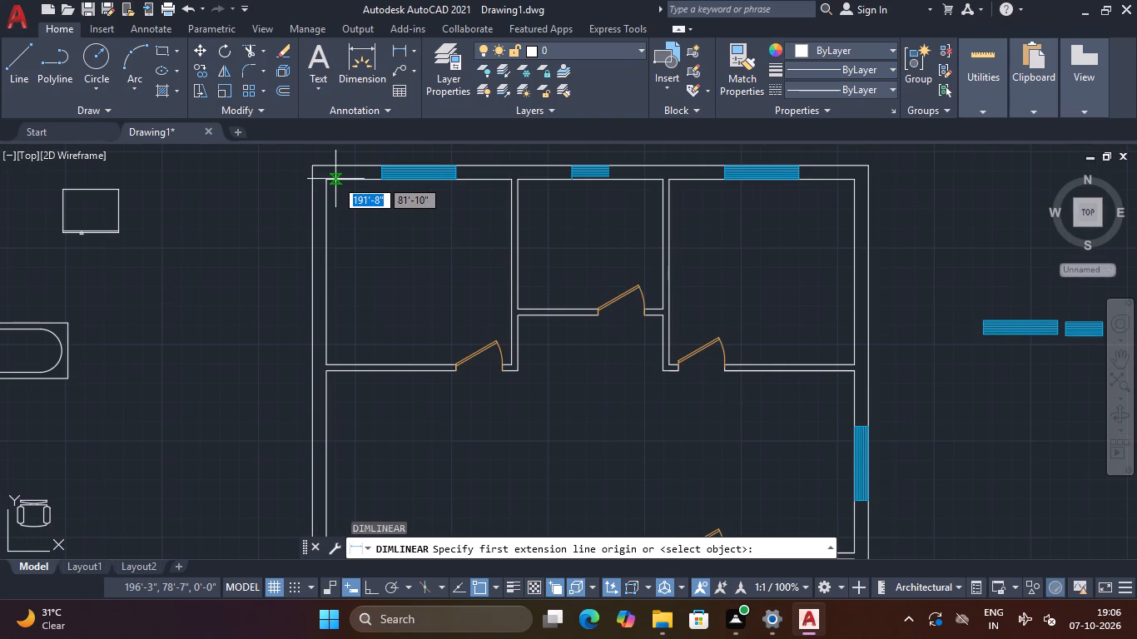
click(329, 179)
click(327, 363)
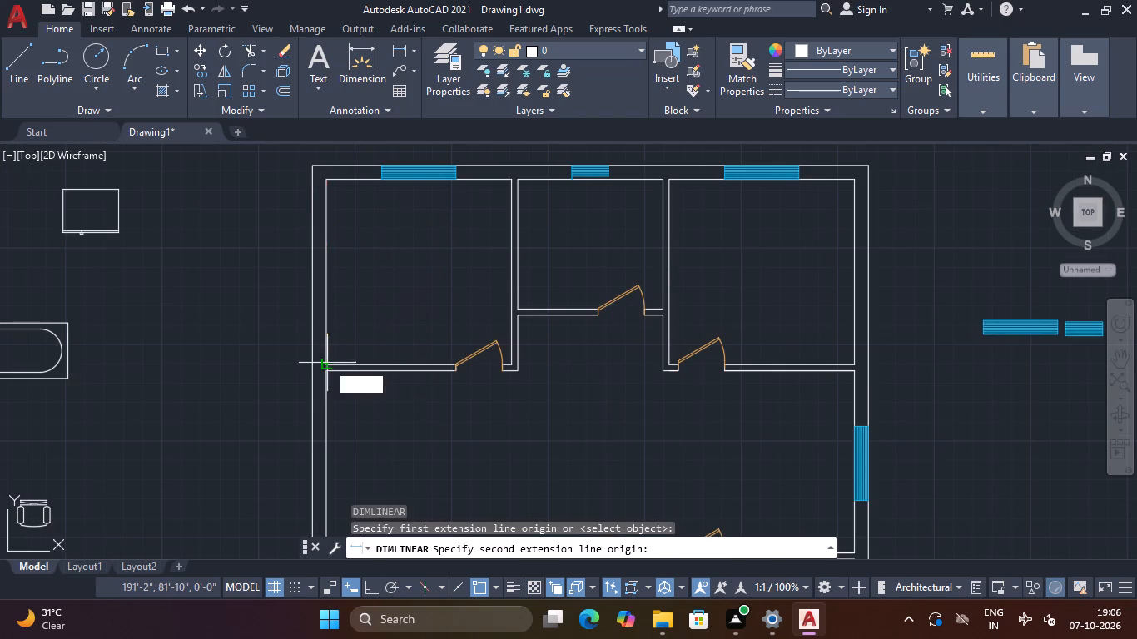
click(409, 327)
key(Escape)
Delete the vertical dimension inside the upper-left room.
drag(476, 247, 406, 306)
click(389, 314)
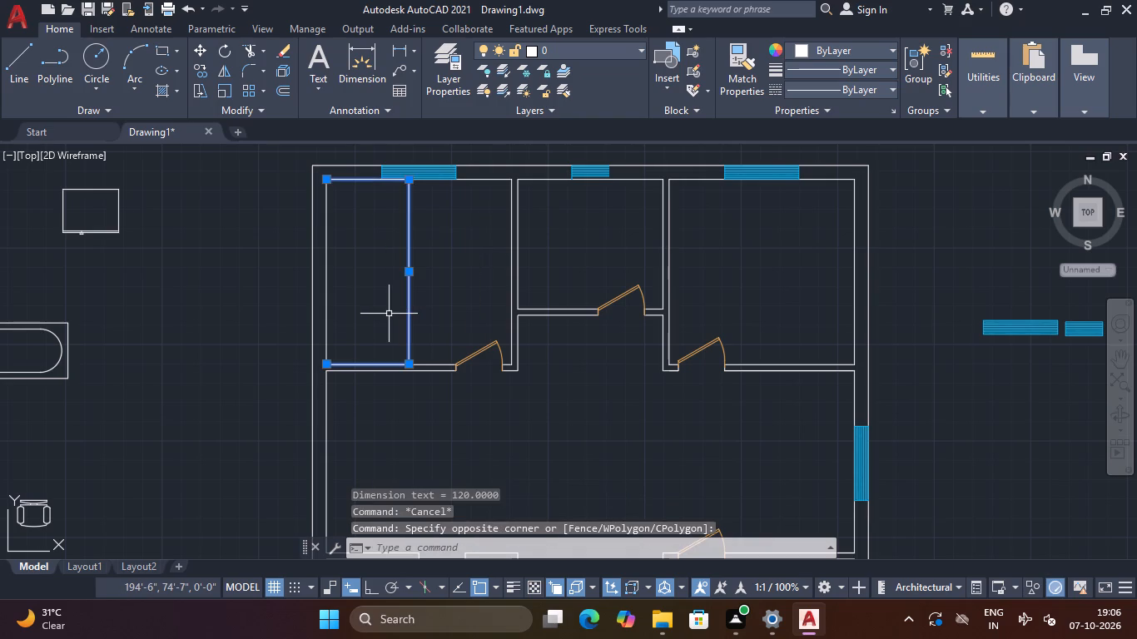
key(Delete)
Modify the Standard dimension style's primary units to Architectural format with 0'-0" precision.
text(D)
key(space)
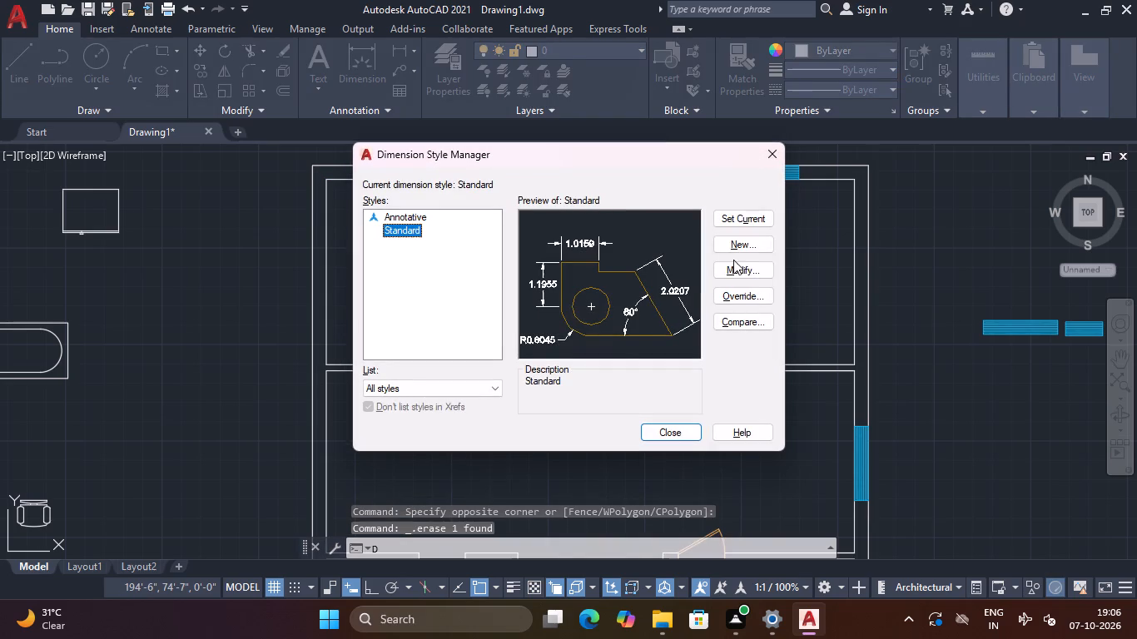
click(747, 266)
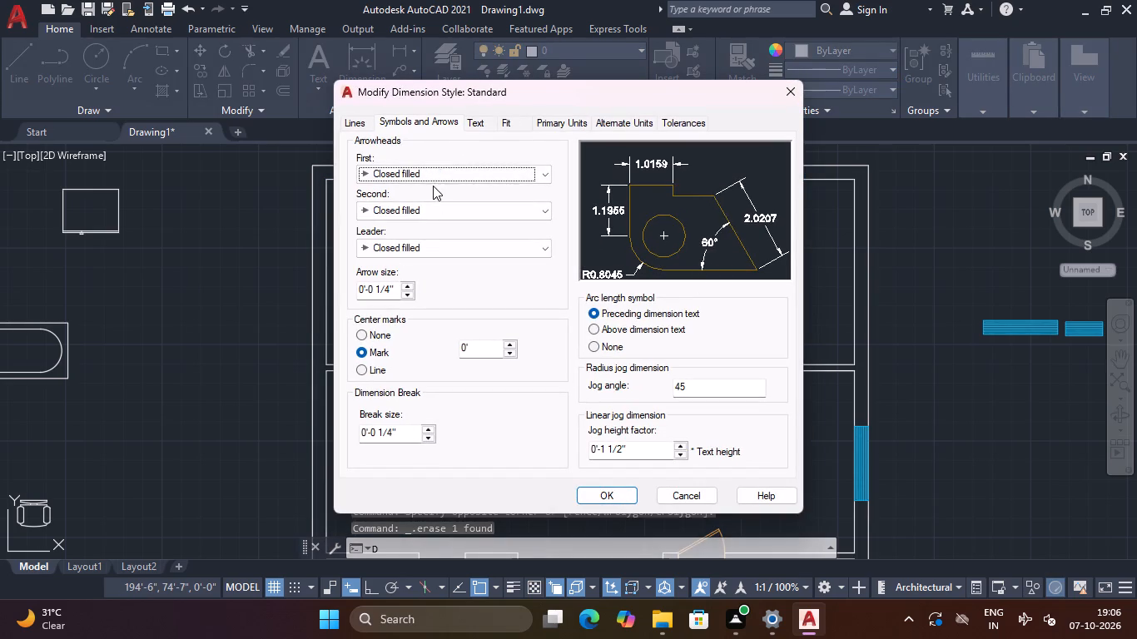
click(551, 121)
click(499, 150)
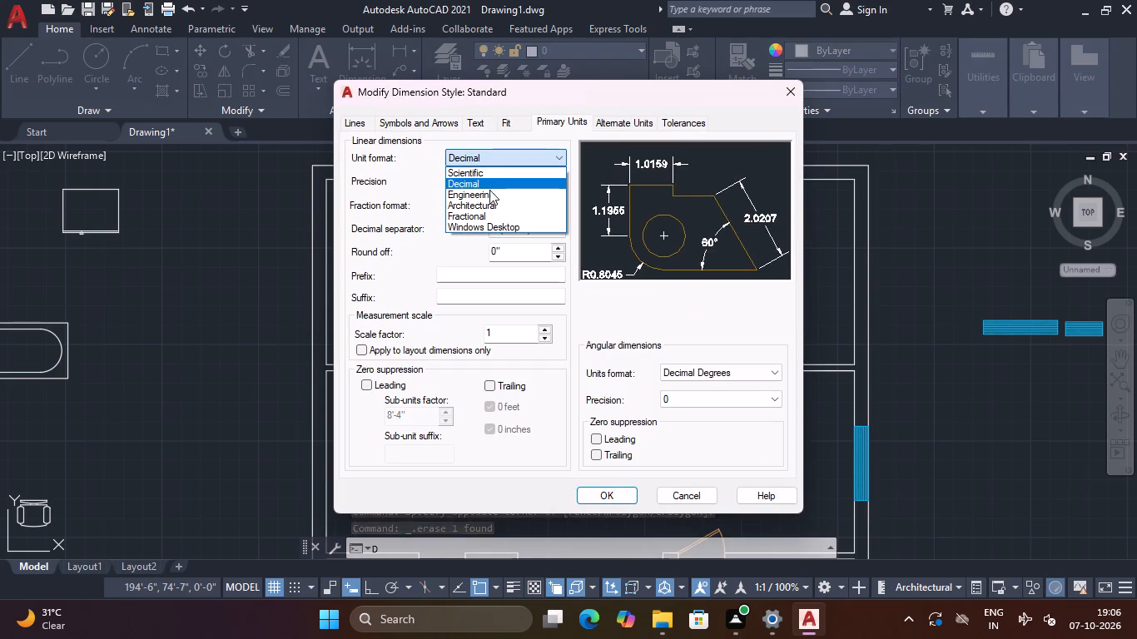
click(489, 204)
click(490, 182)
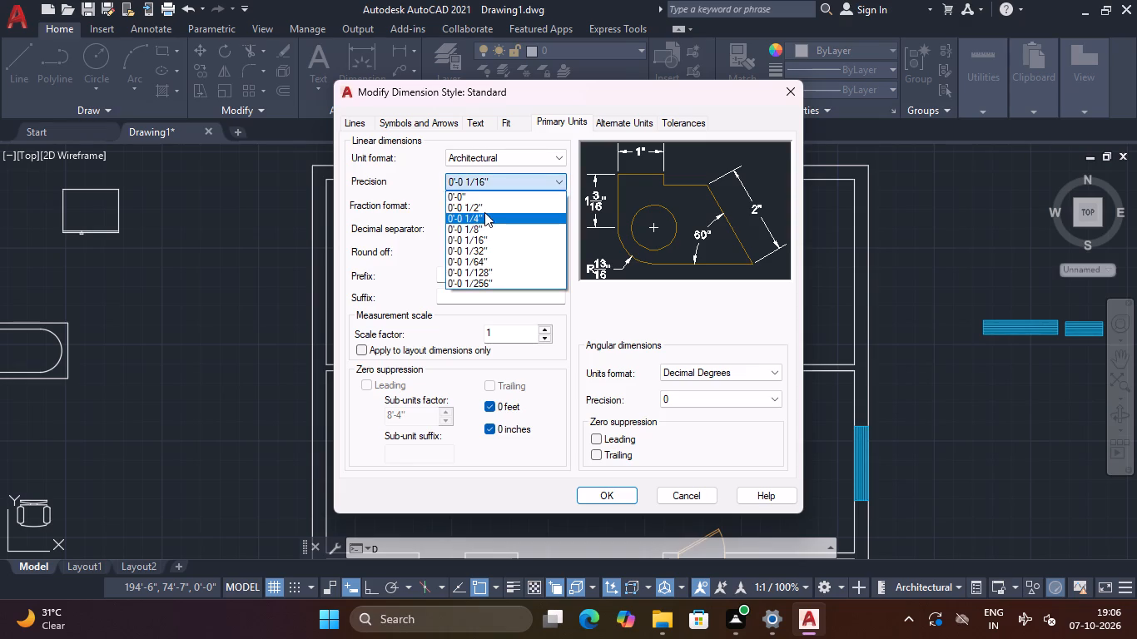
click(486, 196)
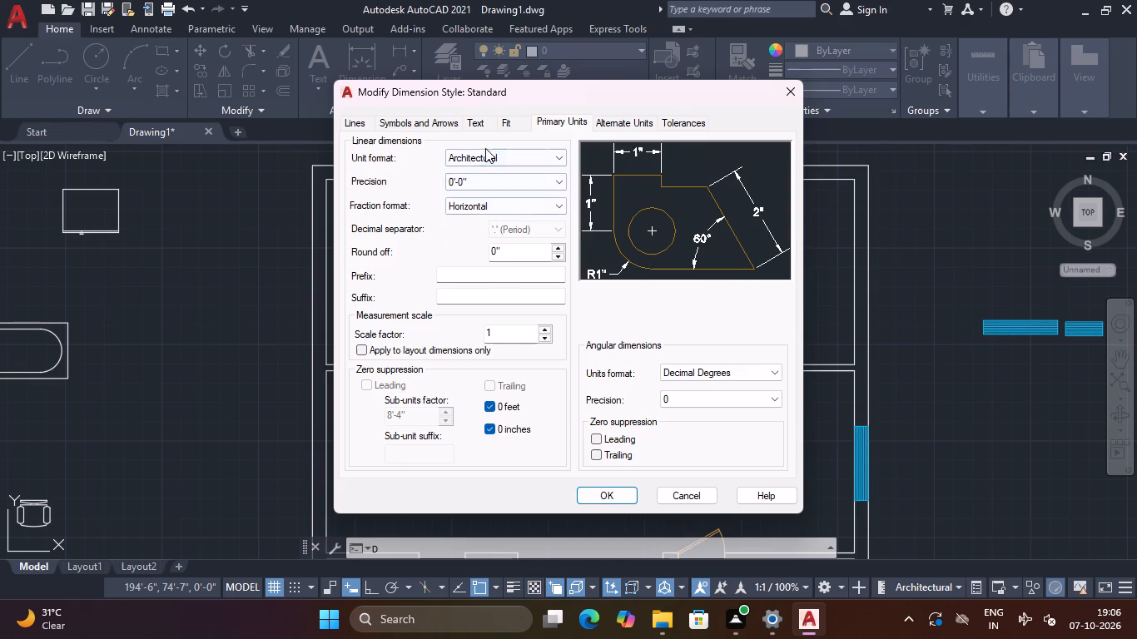
Set the Standard dimension style's text height to 6".
click(475, 126)
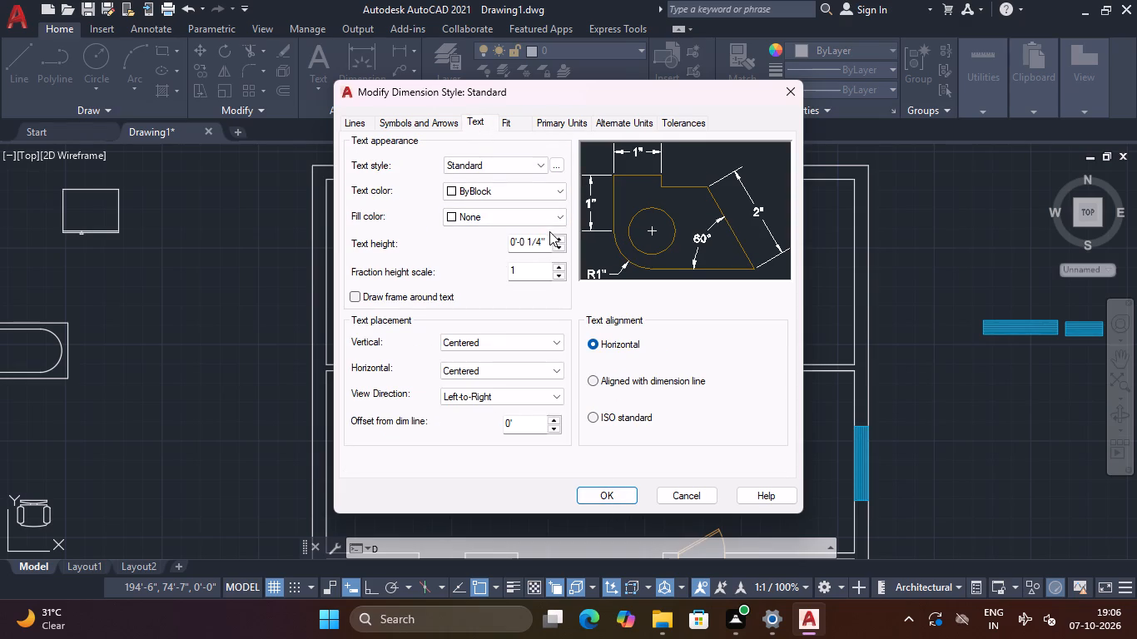
drag(545, 240, 429, 265)
key(BackSpace)
text(6")
key(Return)
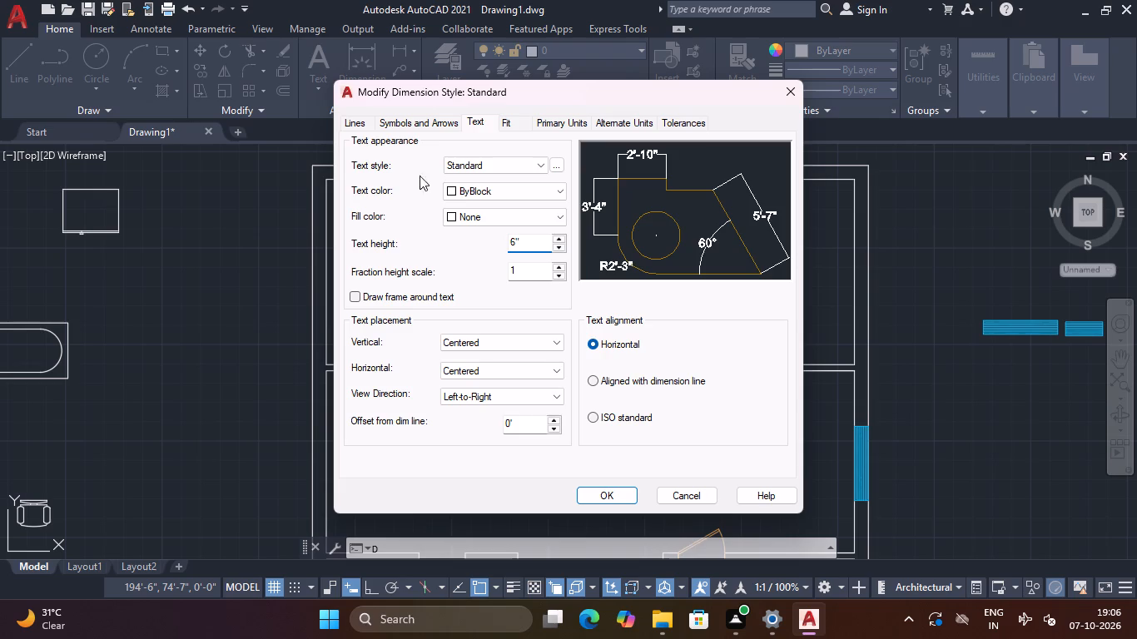
Set the dimension style's arrow size to 6", apply the changes, make Standard current and close the style manager.
click(429, 118)
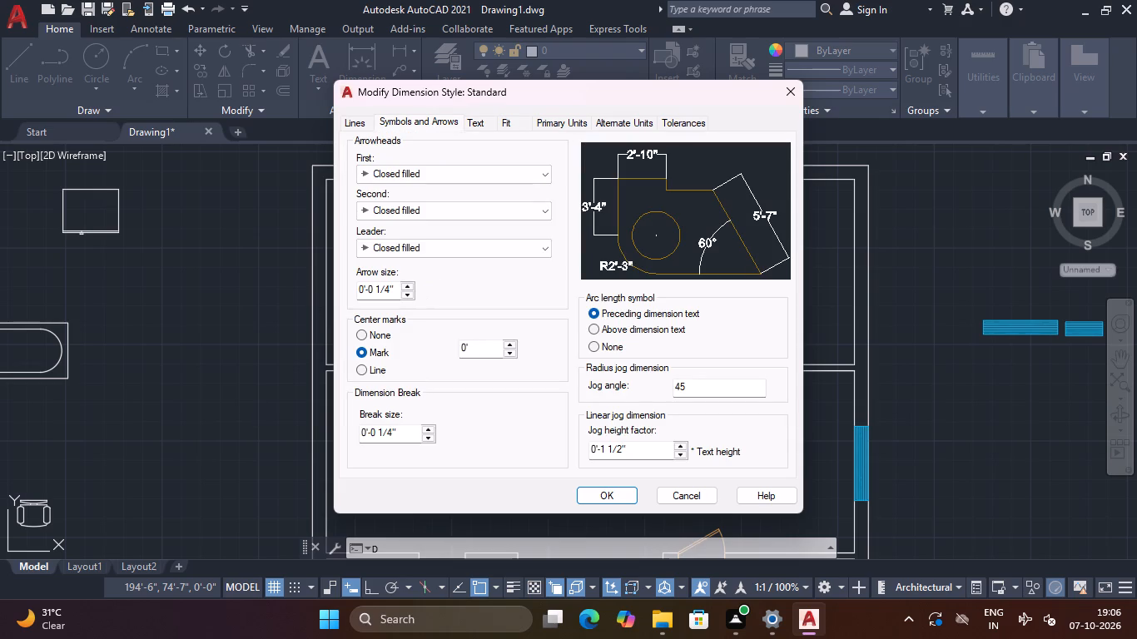
scroll(389, 289, up, 1)
click(391, 288)
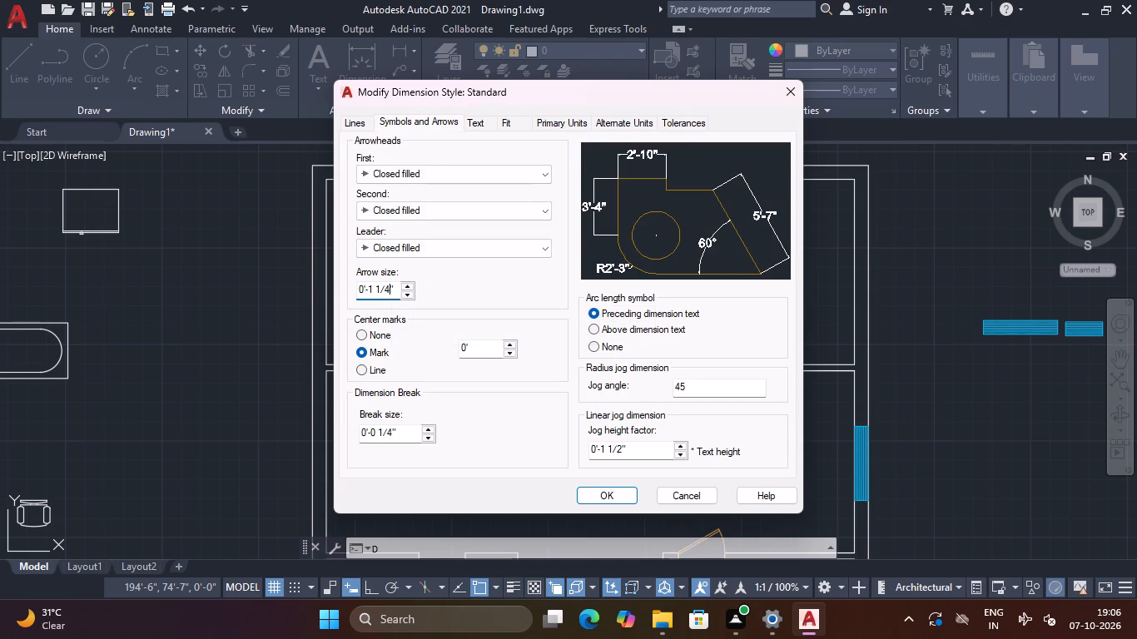
click(395, 285)
key(BackSpace)
key(BackSpace)
key(BackSpace)
key(BackSpace)
key(BackSpace)
key(BackSpace)
key(BackSpace)
key(BackSpace)
key(BackSpace)
key(BackSpace)
key(BackSpace)
key(BackSpace)
key(BackSpace)
key(BackSpace)
text(6")
key(Return)
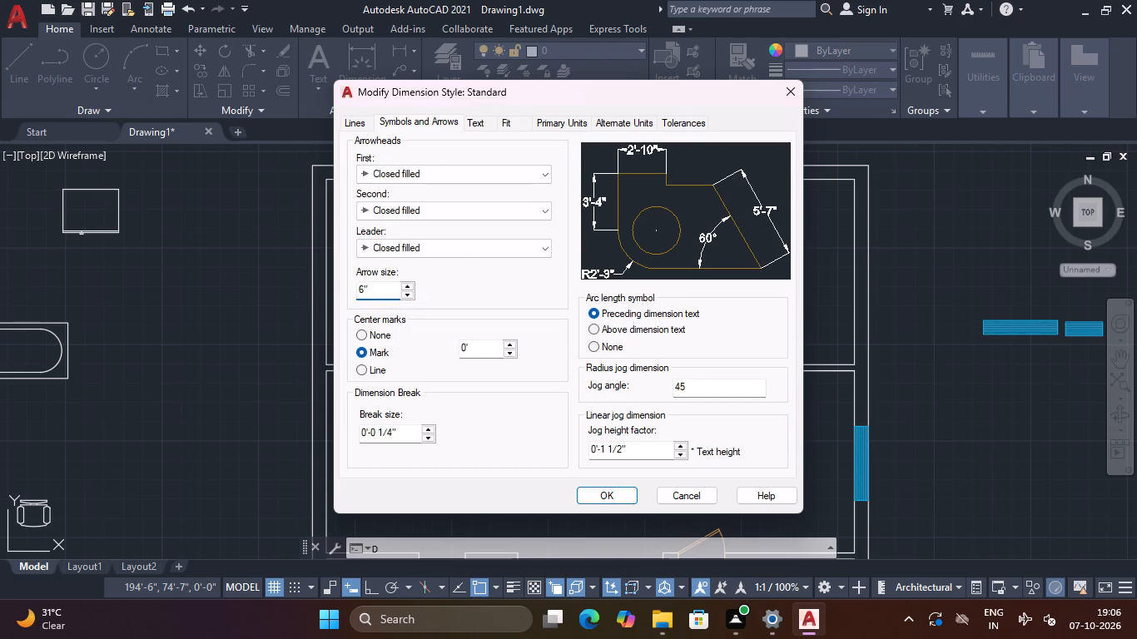
click(619, 503)
double_click(738, 216)
key(Escape)
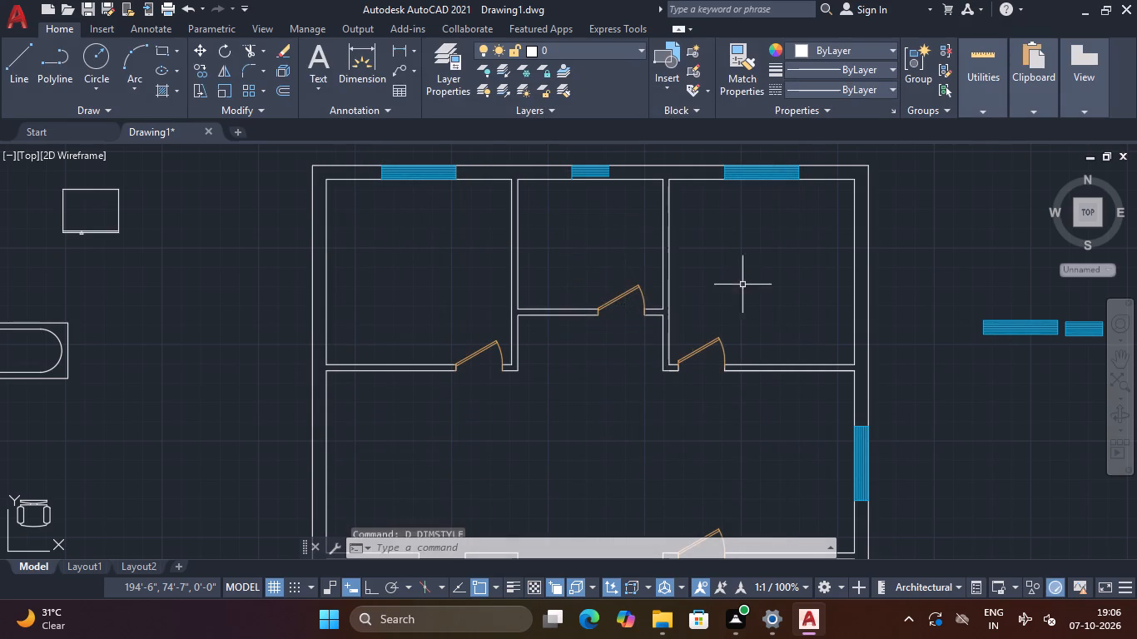
Add a vertical linear dimension from the upper-left room's top-left inner corner to its bottom wall's lower face, placed inside the room.
text(DLI)
key(space)
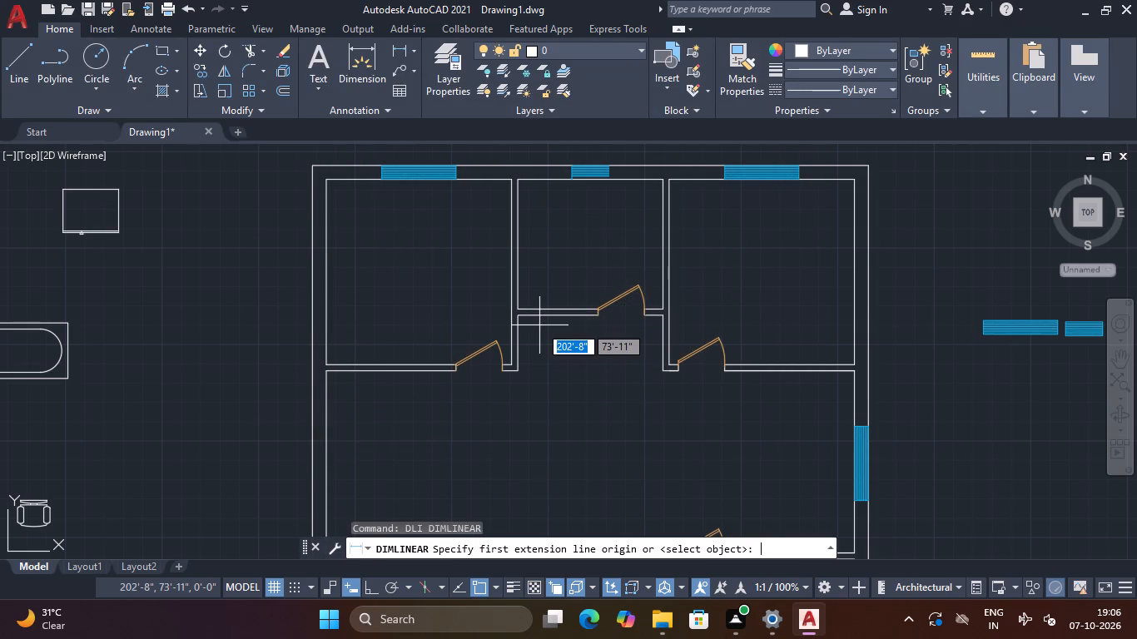
scroll(381, 291, up, 2)
scroll(360, 265, down, 3)
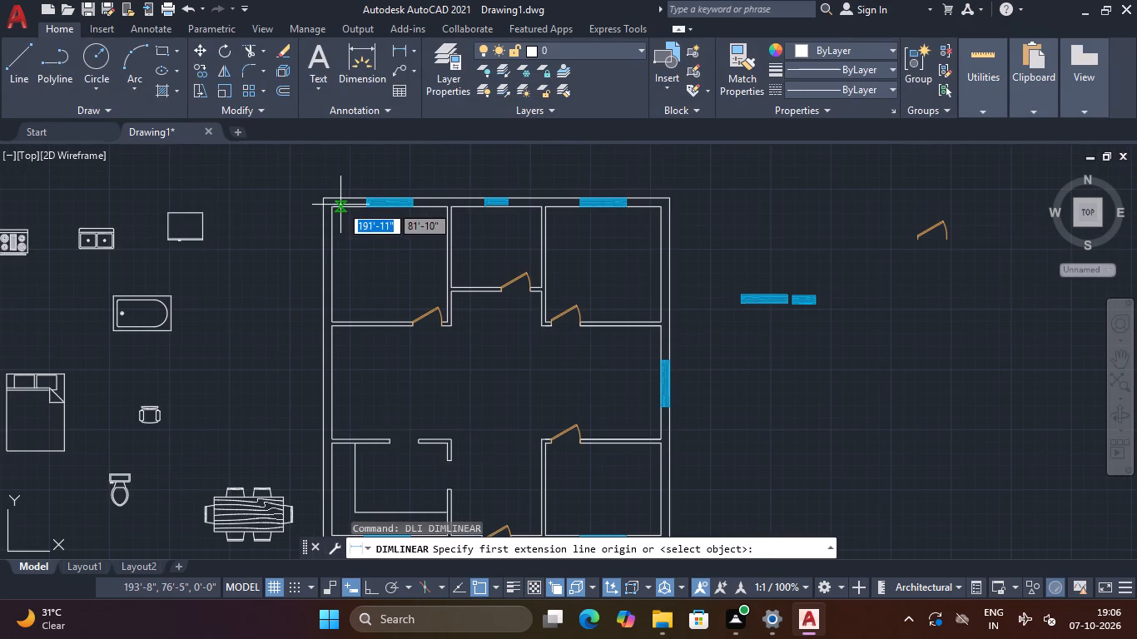
click(335, 206)
click(330, 323)
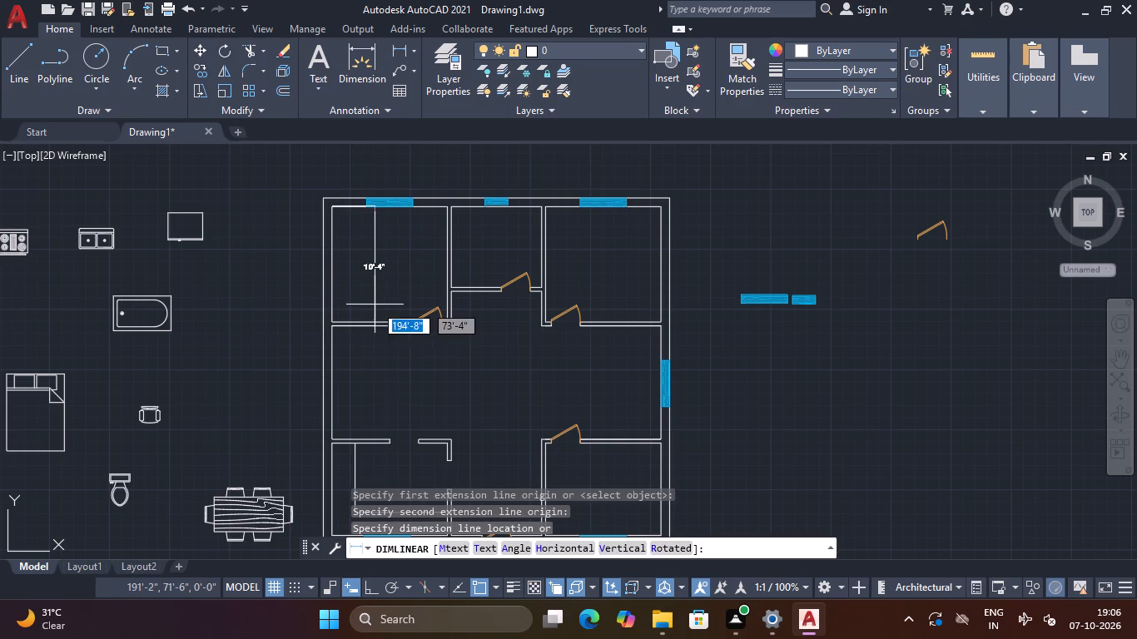
click(375, 305)
Add a horizontal linear dimension between the upper-left room's two top inner corners, placed inside the room.
key(space)
scroll(355, 239, up, 2)
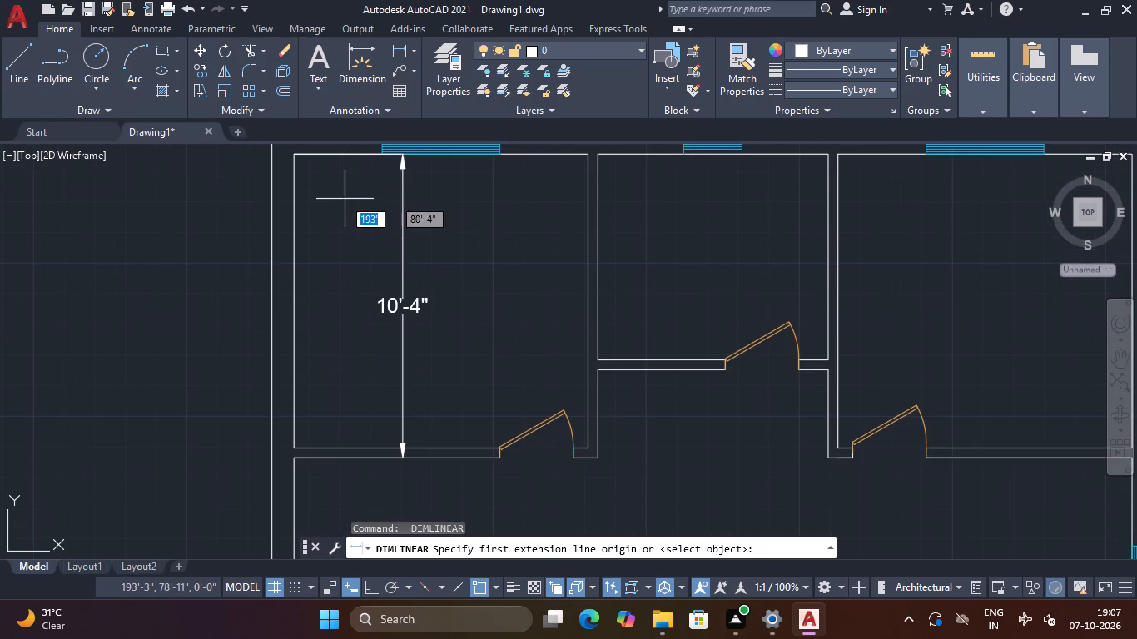
click(296, 151)
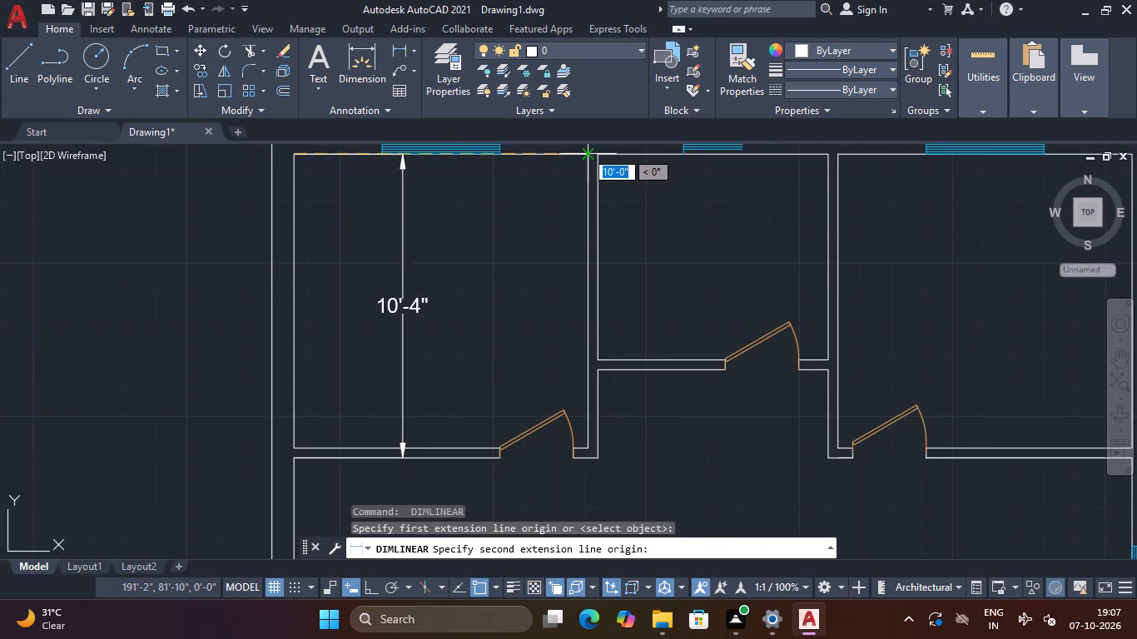
drag(588, 152, 583, 163)
click(559, 260)
Add a vertical linear dimension between the top middle room's two left inner corners, placed inside the room.
scroll(585, 253, down, 1)
middle_drag(659, 243, 578, 265)
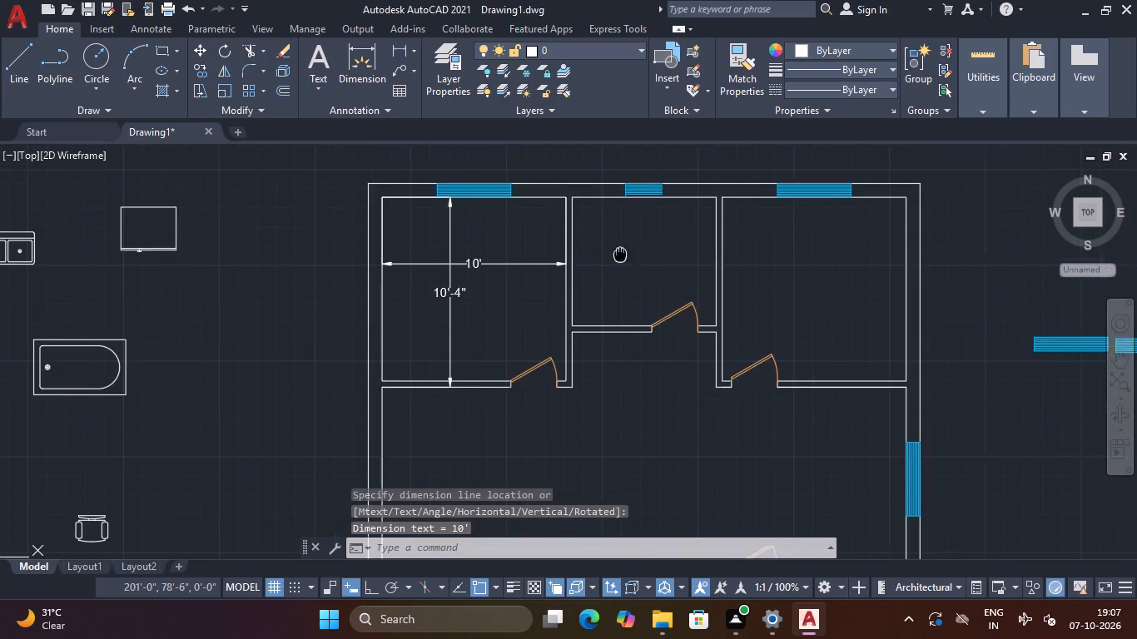
middle_drag(578, 265, 576, 265)
key(space)
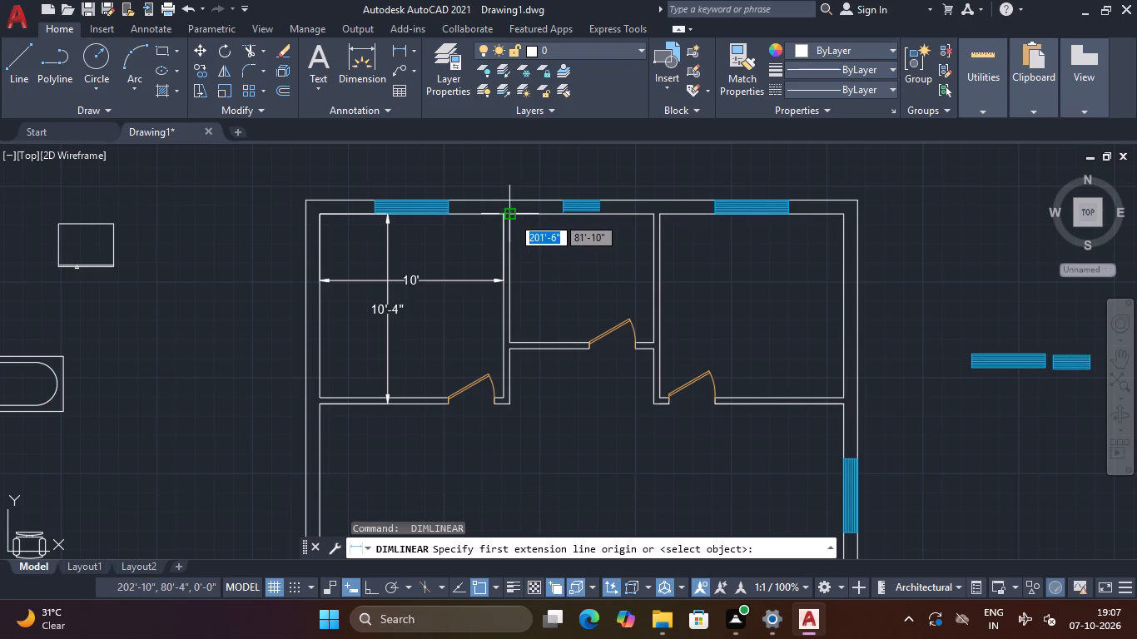
click(512, 216)
drag(509, 343, 519, 342)
click(568, 316)
Add a horizontal linear dimension between the top middle room's two upper inner corners, placed inside the room.
key(space)
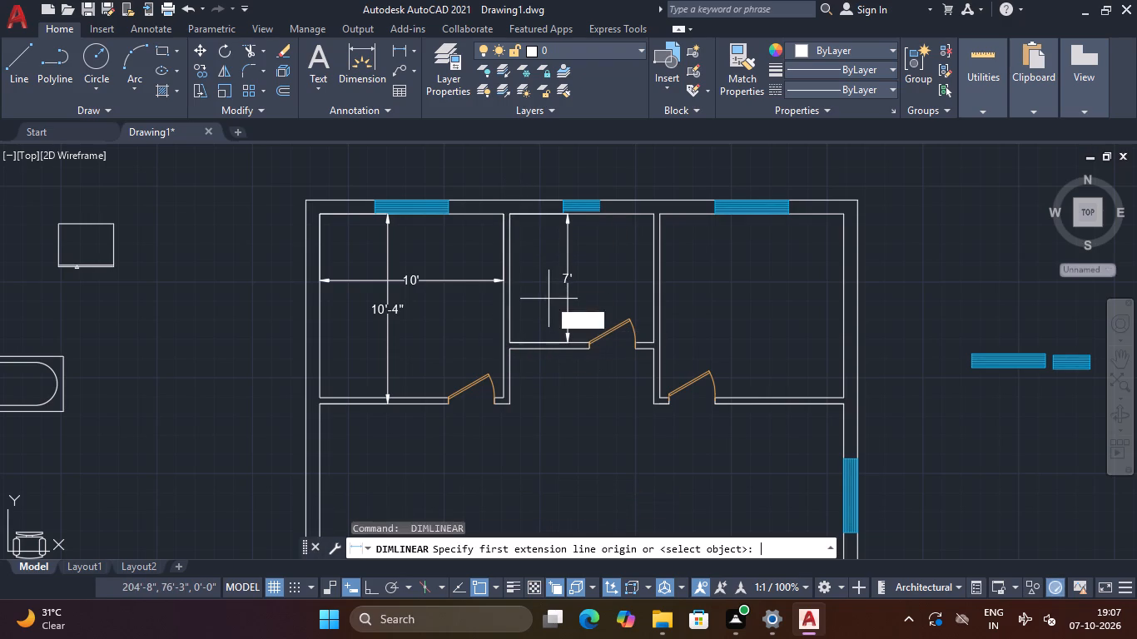
scroll(529, 213, up, 2)
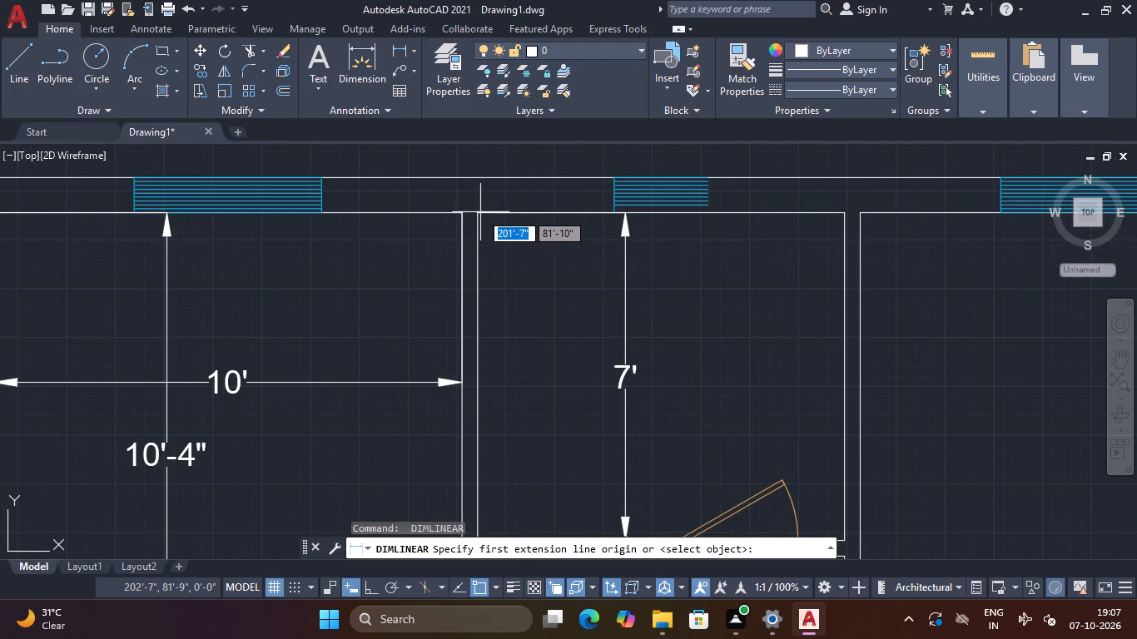
click(478, 212)
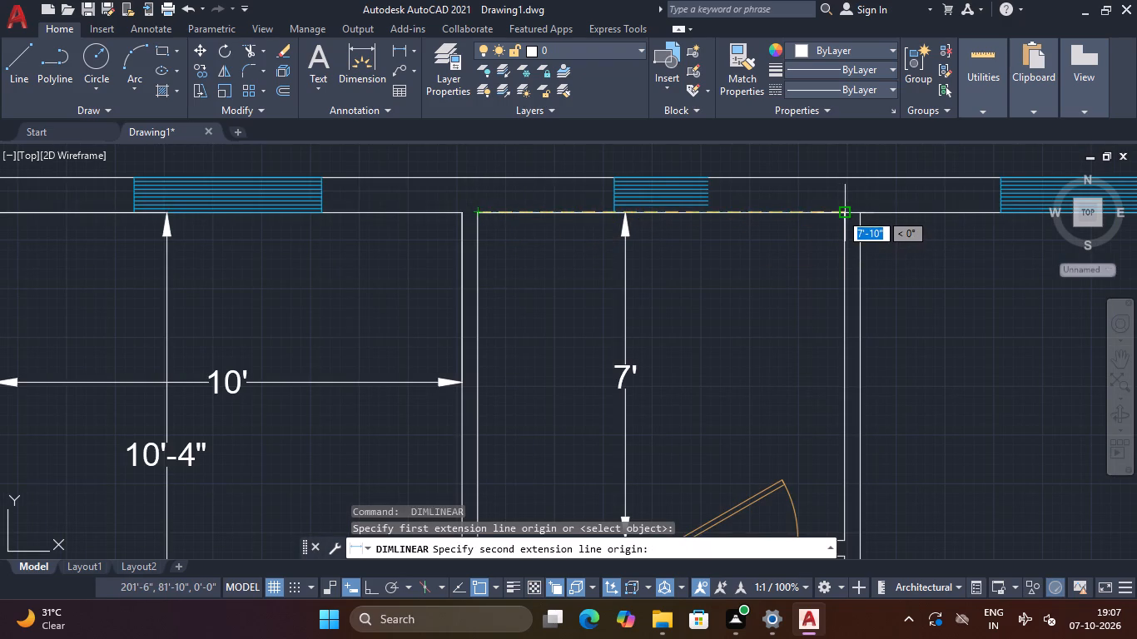
click(842, 216)
click(830, 339)
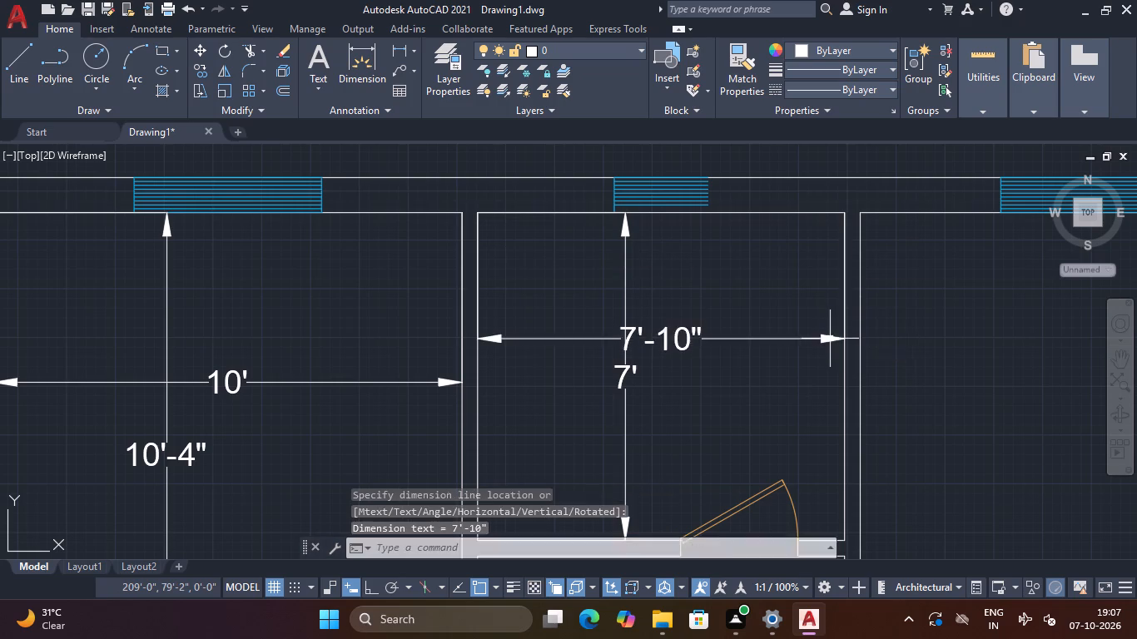
Add a horizontal linear dimension between the upper-right room's two top inner corners, placed inside the room.
scroll(837, 339, down, 3)
middle_drag(814, 313, 583, 315)
key(space)
scroll(649, 335, up, 3)
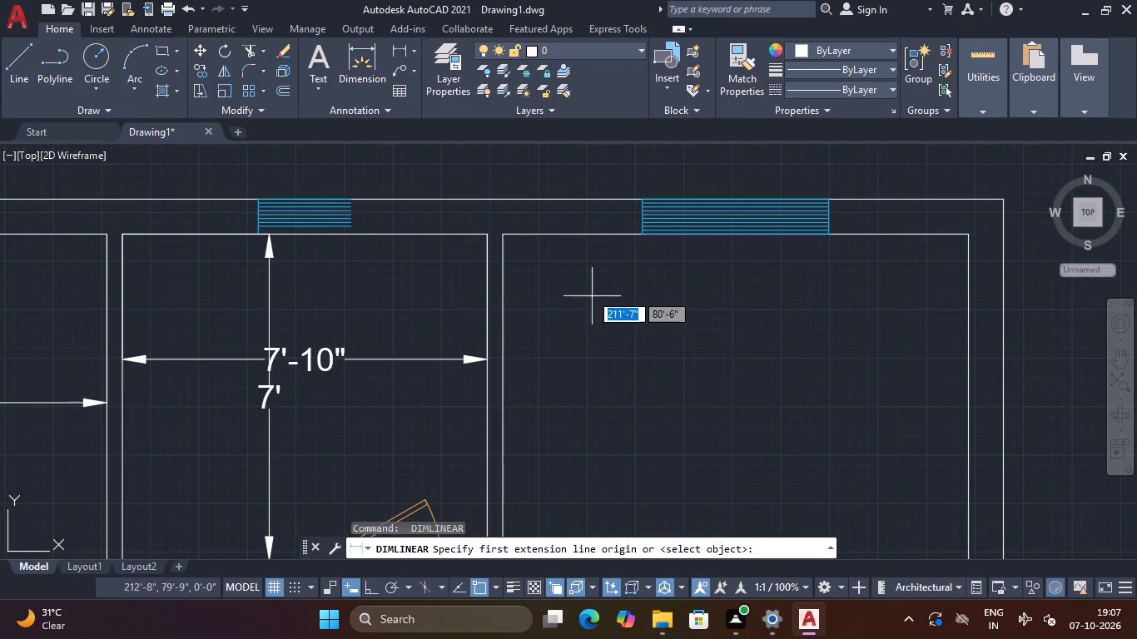
drag(505, 230, 557, 246)
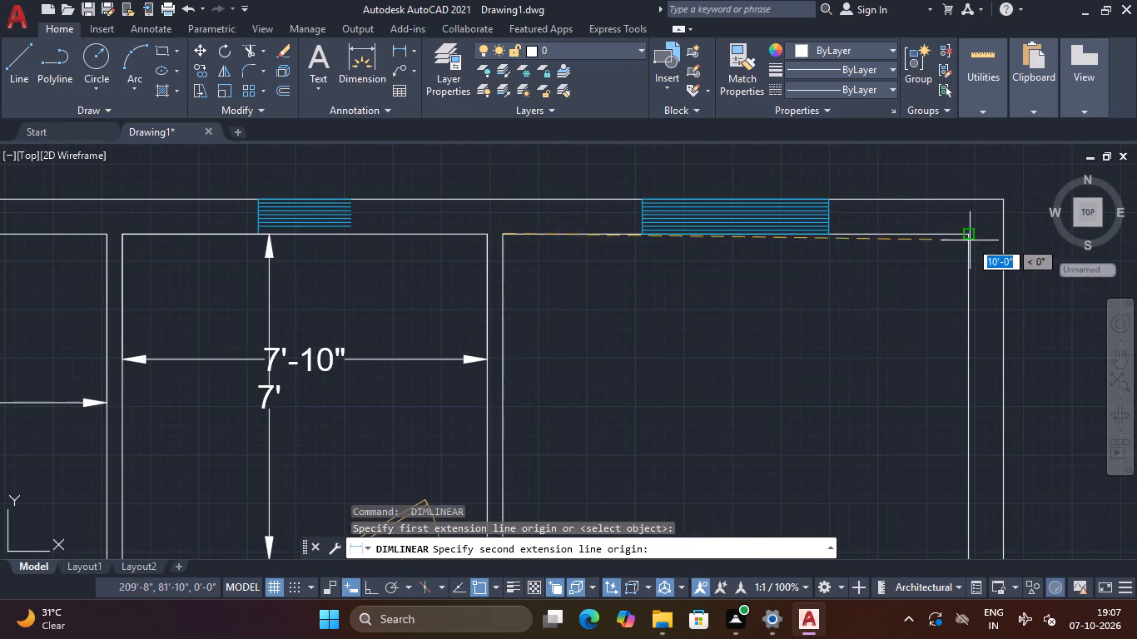
drag(966, 237, 961, 255)
click(931, 409)
Add a vertical linear dimension between the upper-right room's two right inner corners, placed inside the room.
middle_drag(916, 349, 816, 170)
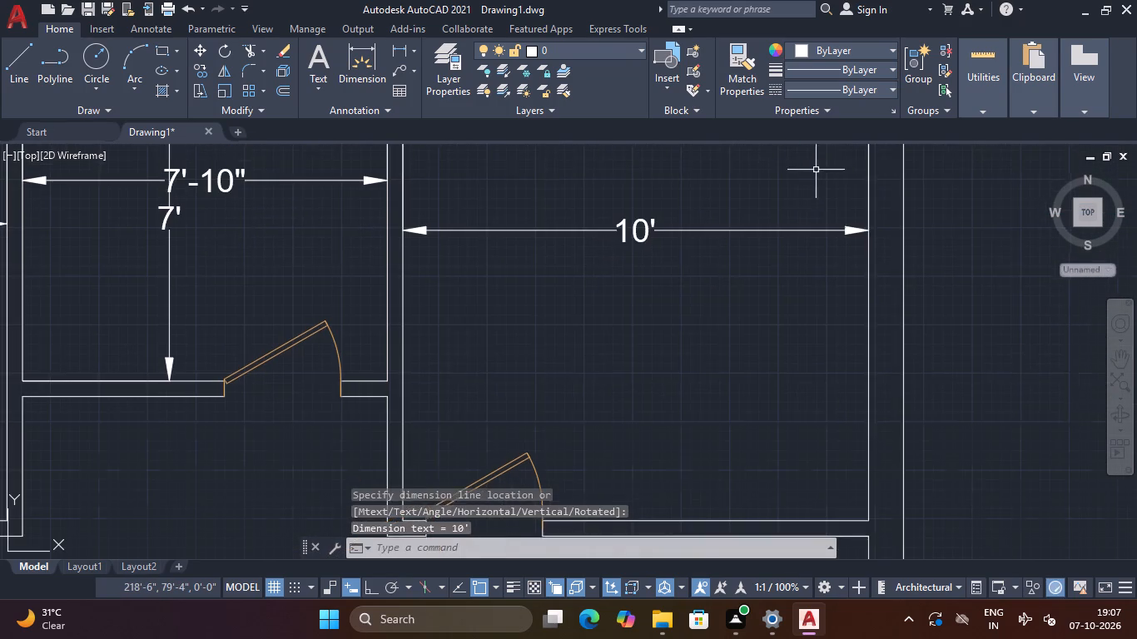
key(space)
drag(867, 517, 857, 501)
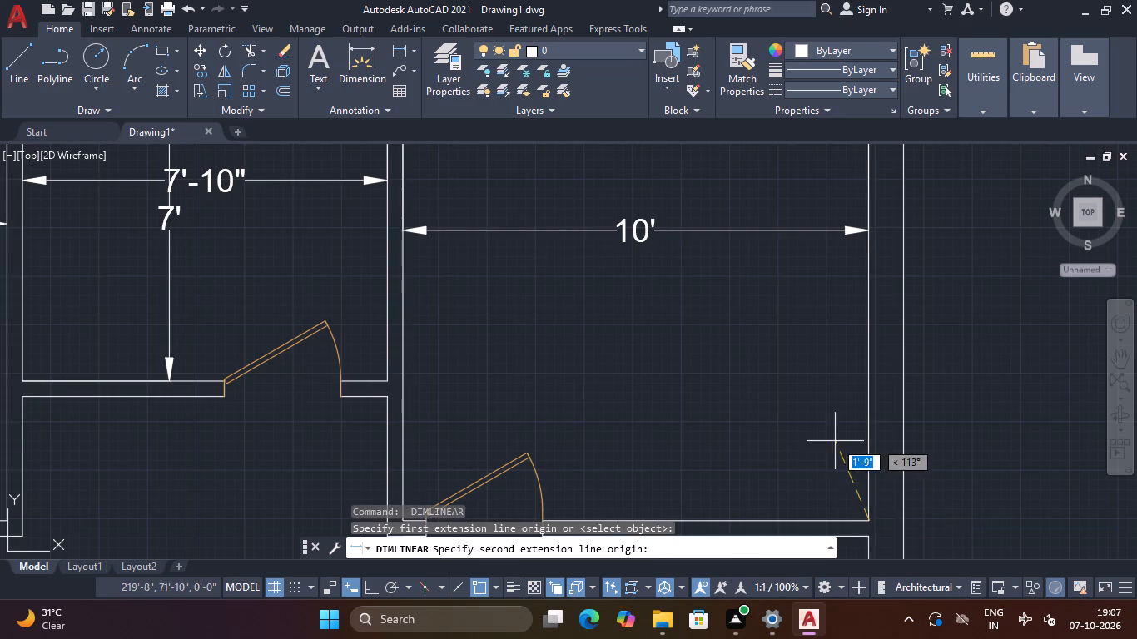
scroll(827, 406, down, 3)
middle_drag(819, 380, 815, 445)
drag(830, 385, 821, 390)
click(782, 411)
Add a vertical linear dimension between the lower-right room's two left inner corners, placed inside the room.
middle_drag(767, 448, 872, 230)
key(space)
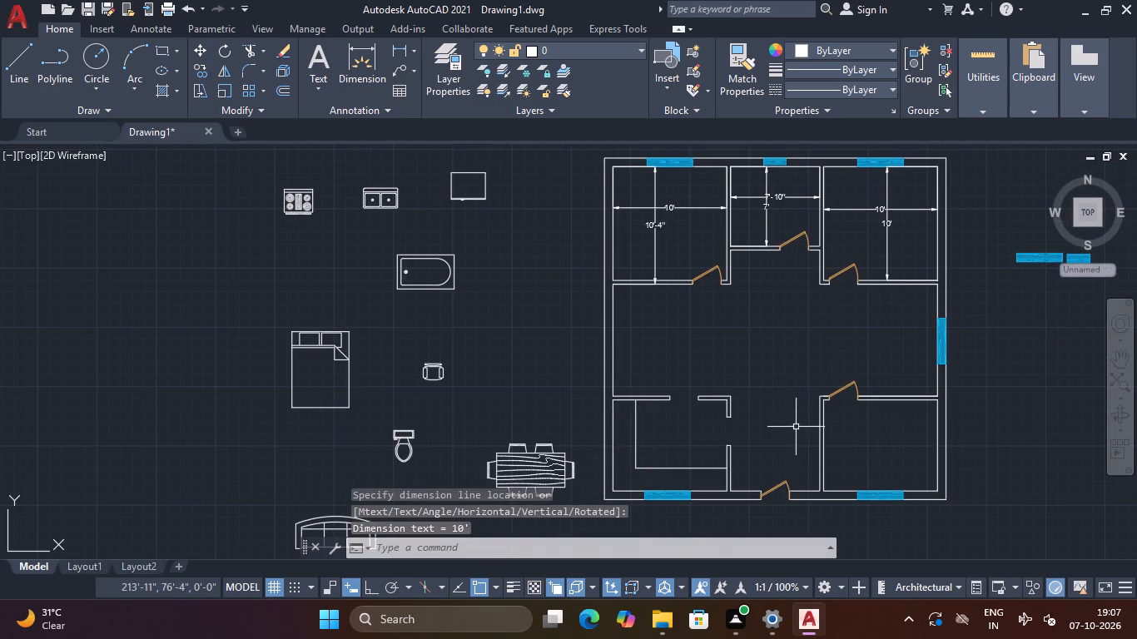
scroll(841, 436, up, 2)
middle_drag(847, 431, 847, 260)
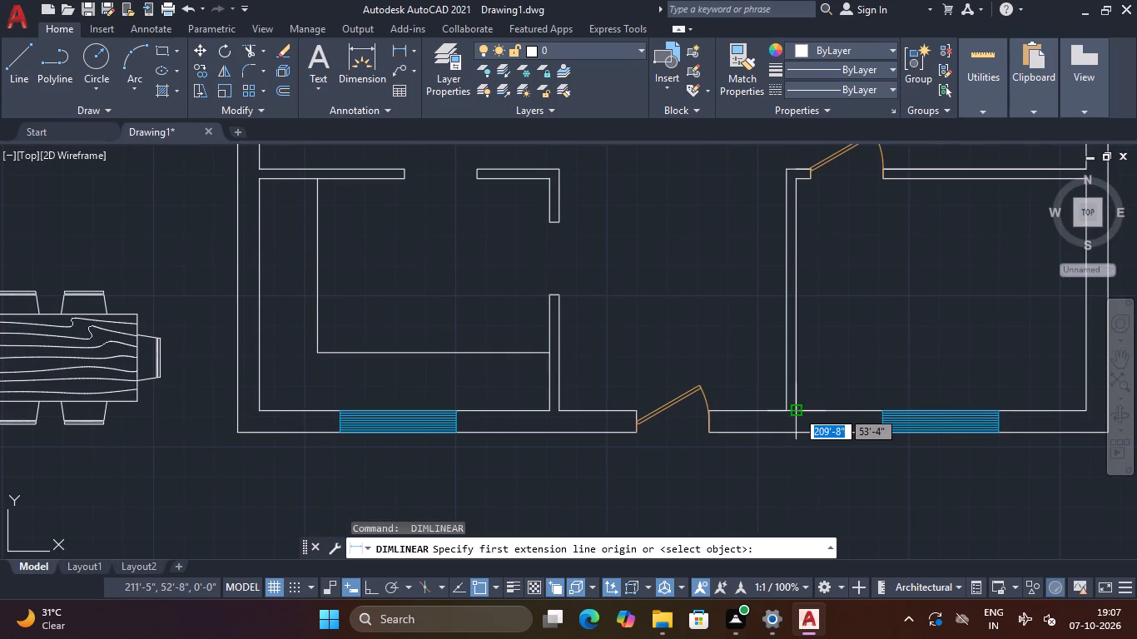
click(797, 410)
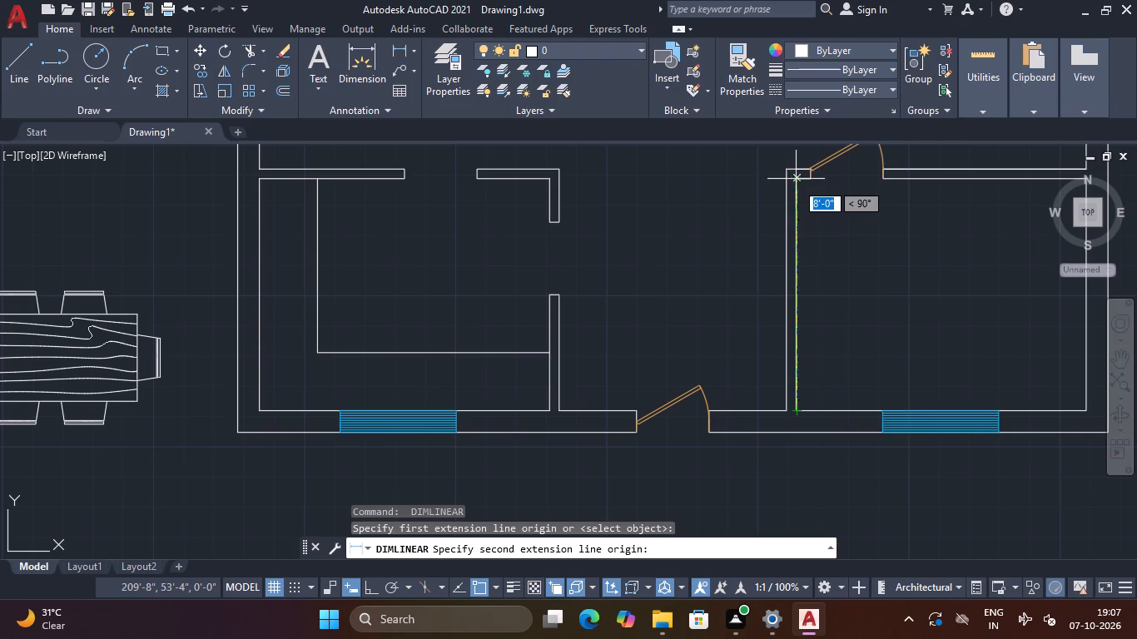
click(796, 179)
click(904, 196)
Add a horizontal linear dimension between the lower-right room's two bottom inner corners, placed inside the room.
middle_drag(951, 227, 804, 257)
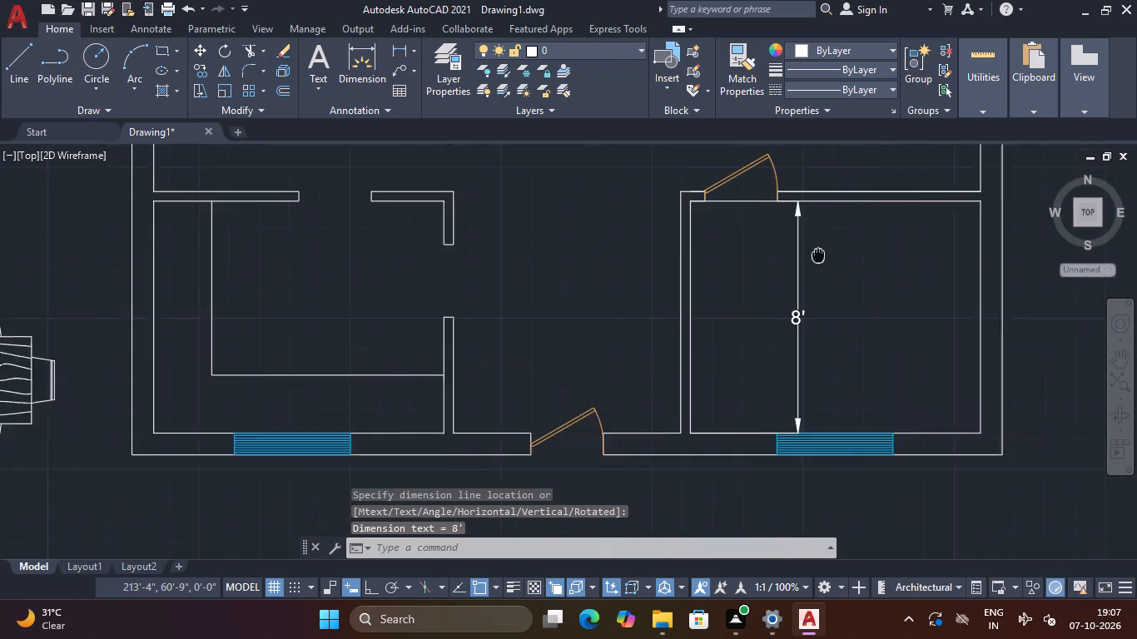
middle_drag(804, 257, 762, 260)
key(space)
drag(901, 444, 856, 444)
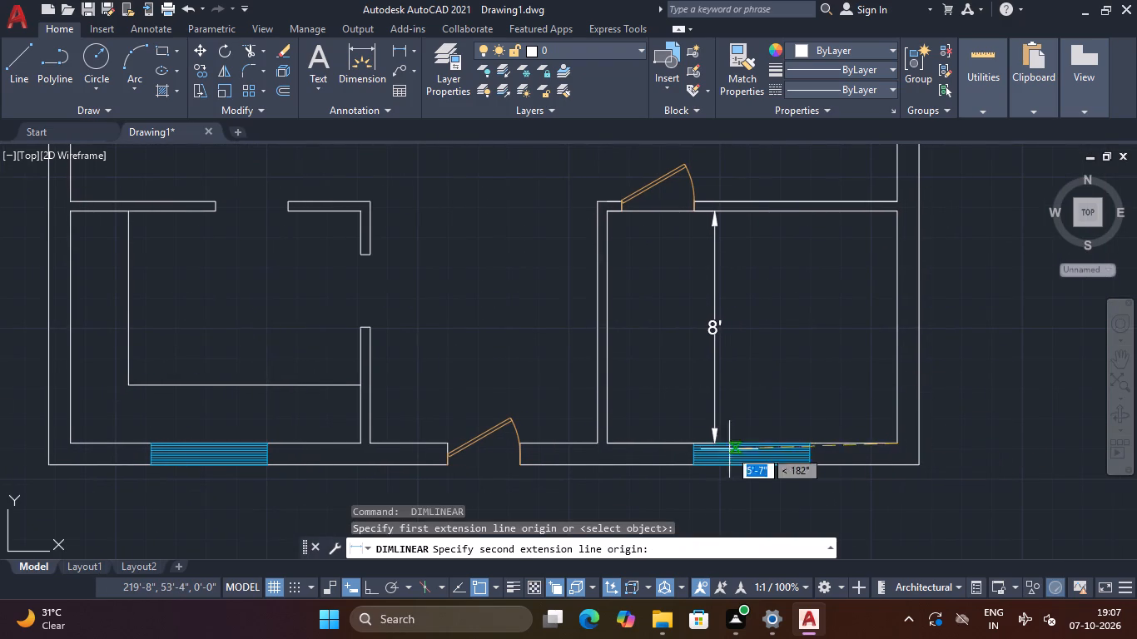
click(606, 438)
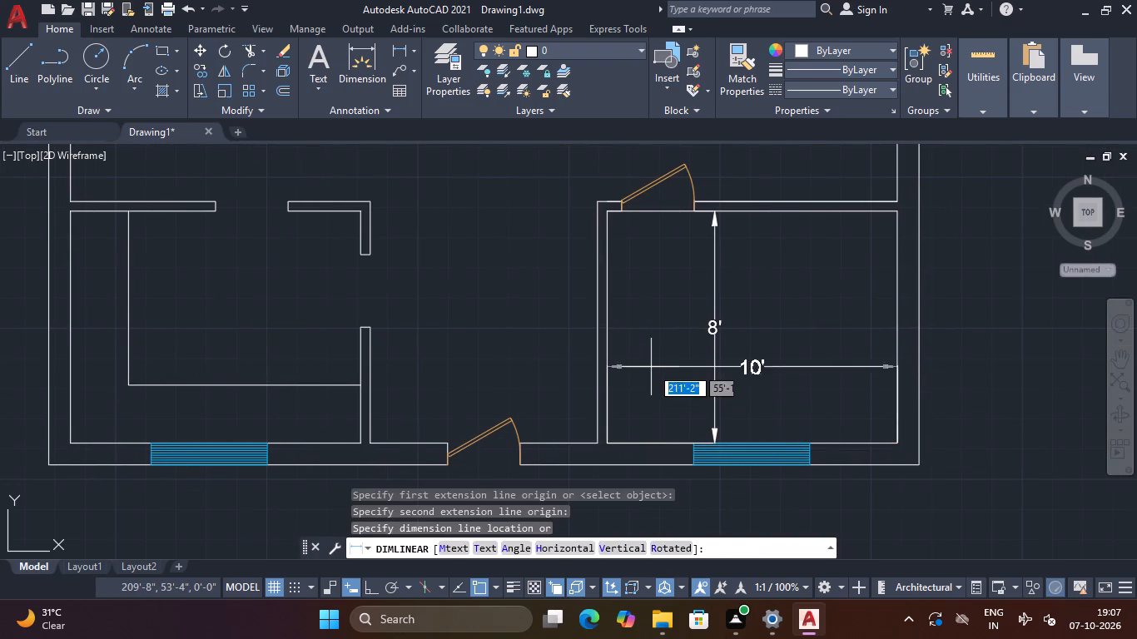
drag(642, 339, 643, 346)
Add a vertical linear dimension inside the lower-left room, from the upper wall's opening corner down to the bottom inner wall.
middle_drag(651, 371, 832, 338)
key(space)
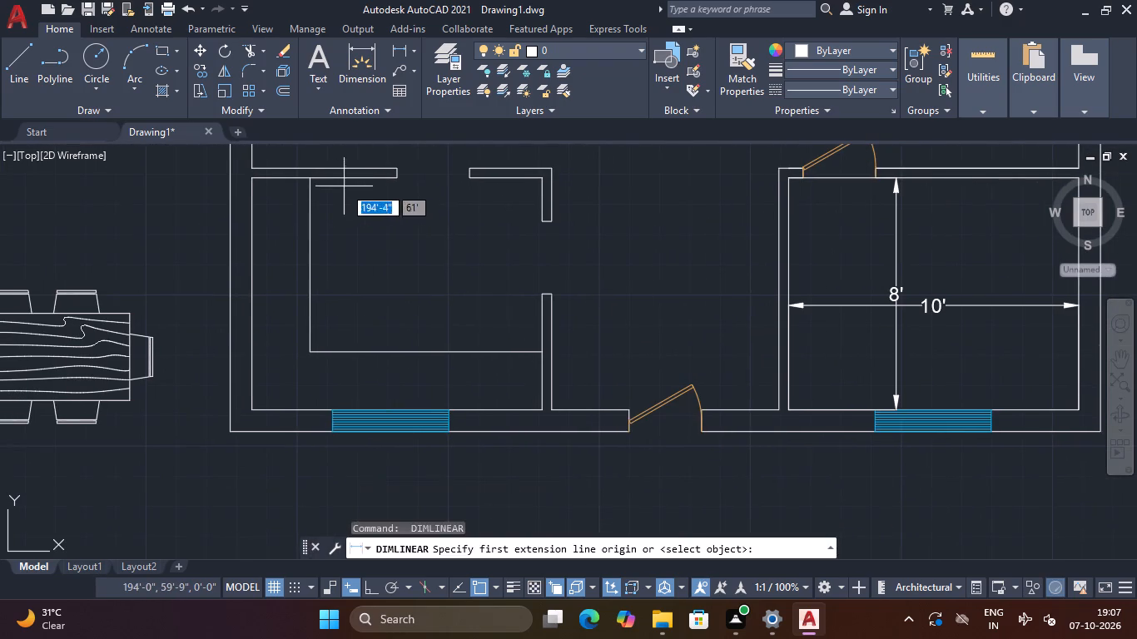
drag(396, 181, 390, 232)
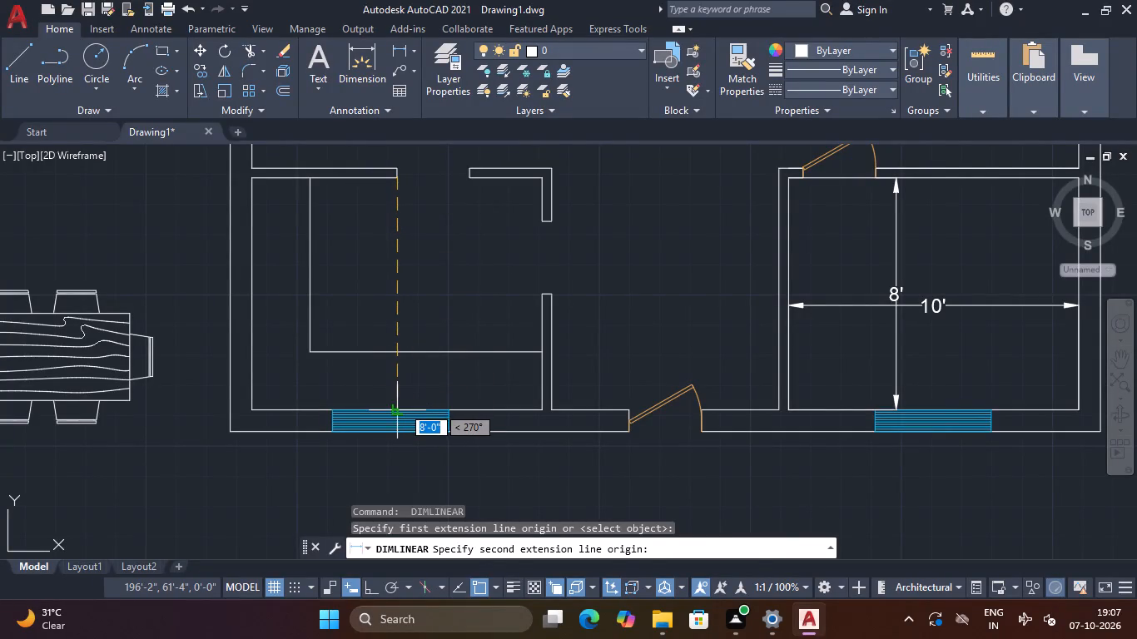
click(401, 406)
click(435, 377)
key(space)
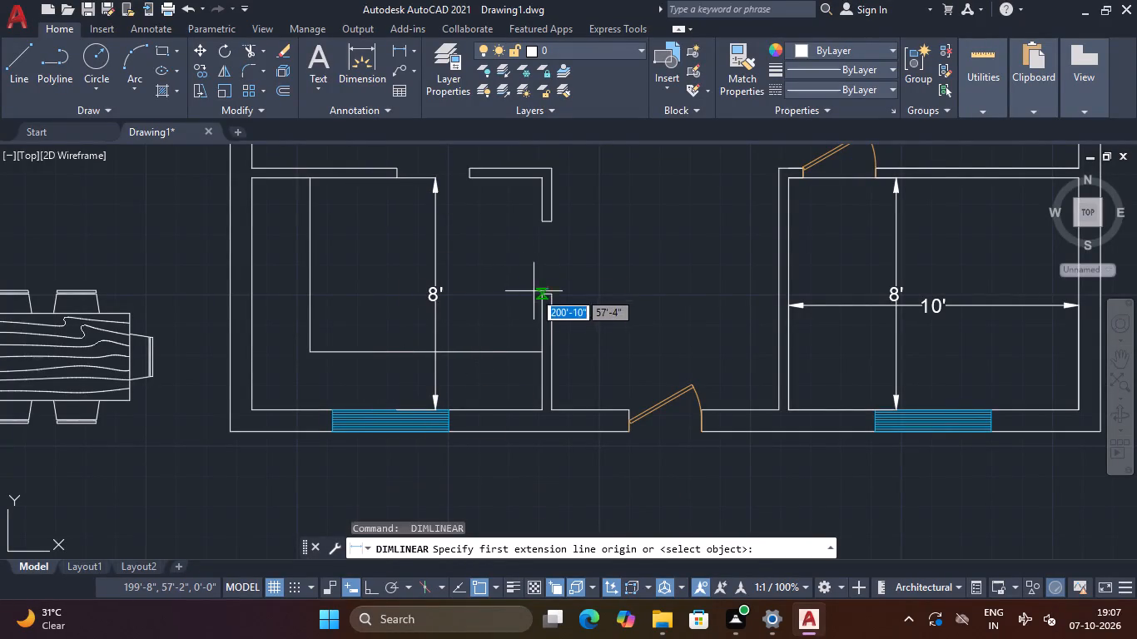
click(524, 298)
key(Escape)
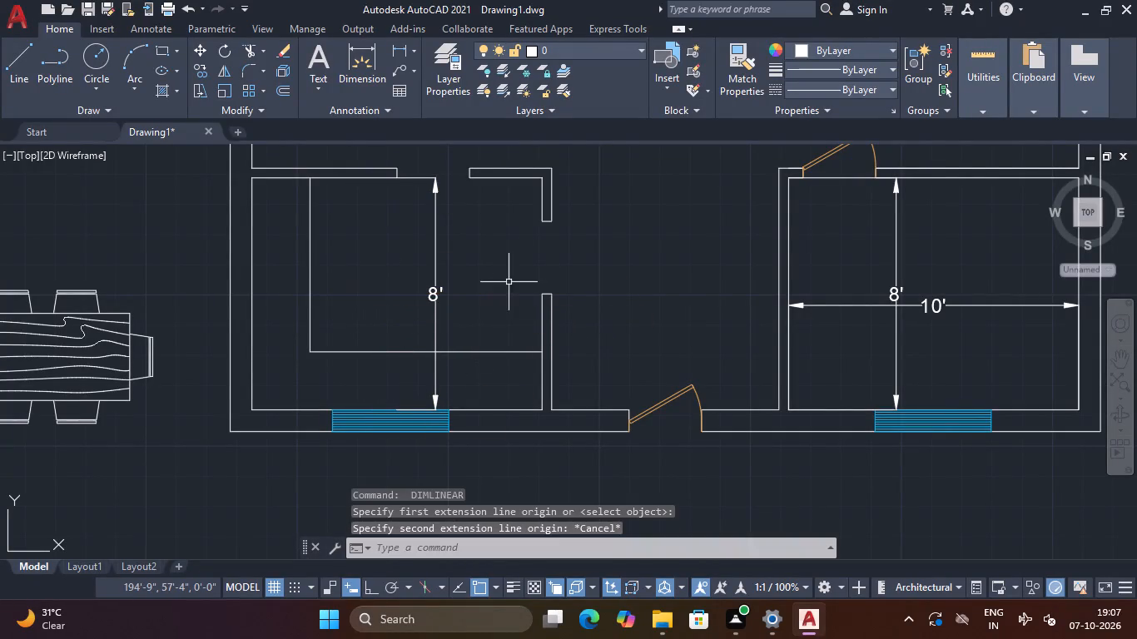
Add a horizontal linear dimension across the lower-left room, from the right wall's opening corner to the left inner wall, placed inside.
key(space)
click(539, 292)
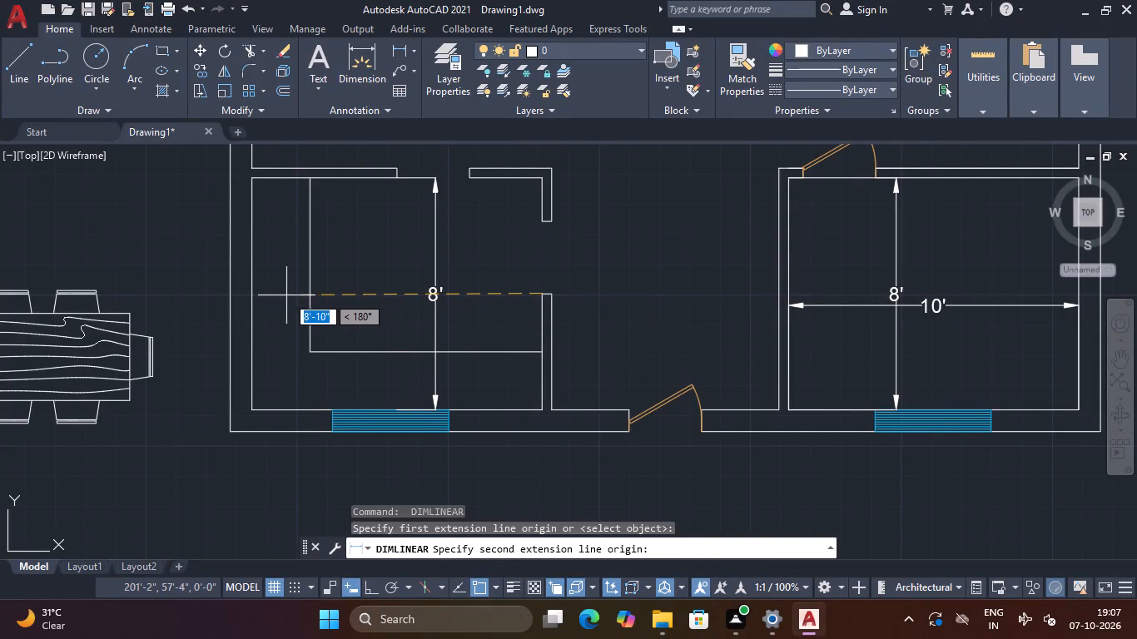
click(255, 296)
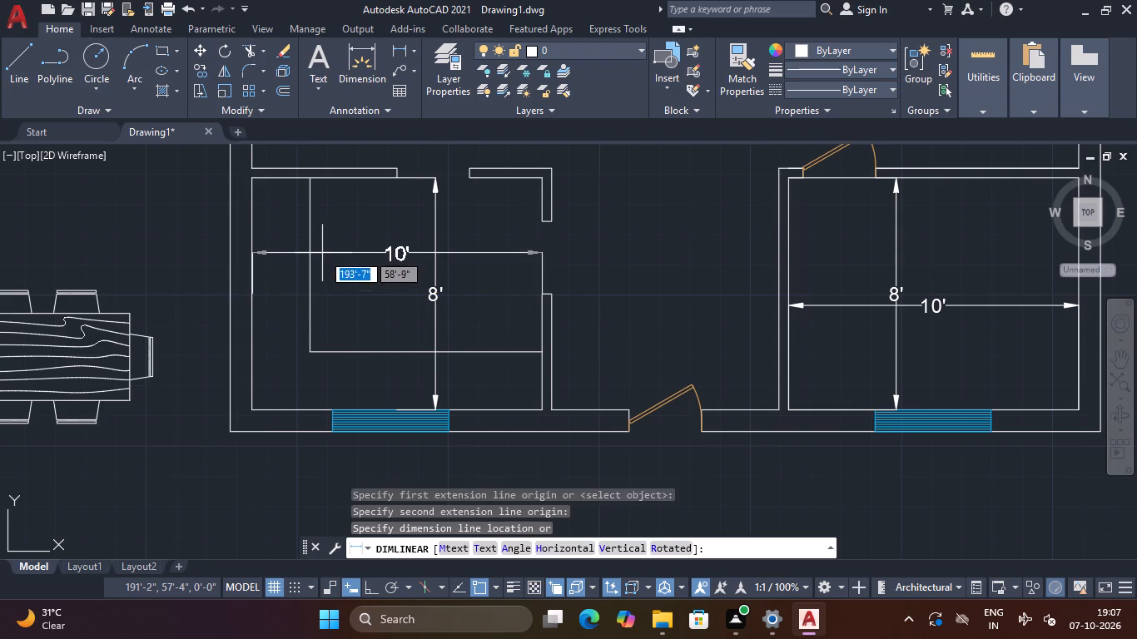
click(322, 253)
Add a two-line multiline text label reading BEDROOM and 10' X 10'4" in the upper-left room.
scroll(350, 259, down, 2)
middle_drag(355, 278, 313, 365)
scroll(389, 237, down, 1)
middle_drag(390, 241, 430, 391)
click(329, 67)
scroll(360, 293, up, 3)
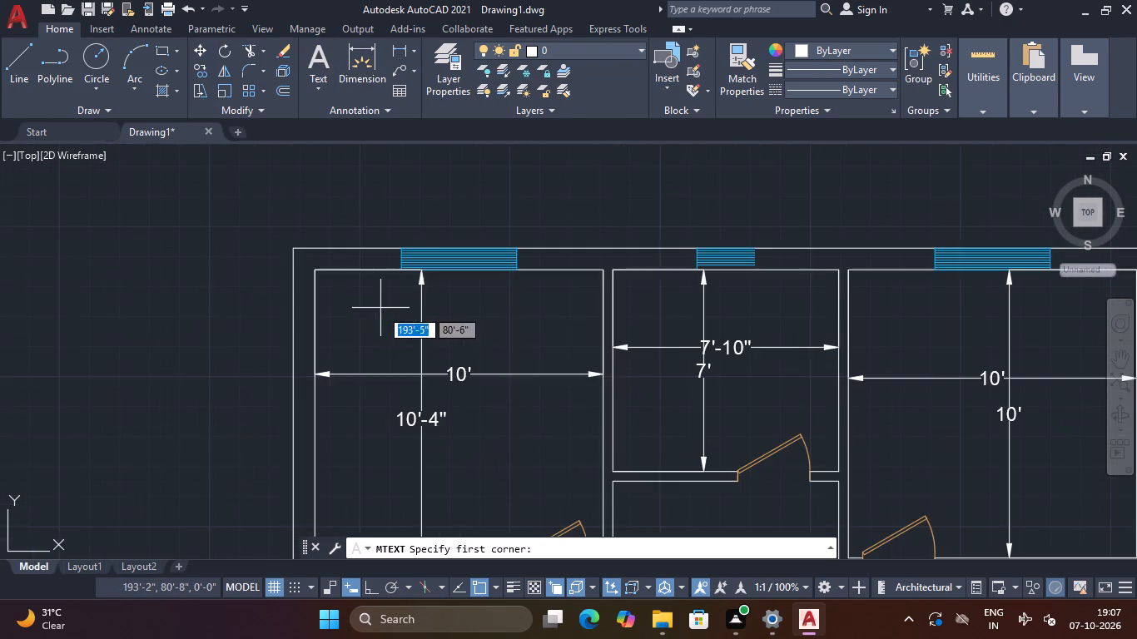
middle_drag(393, 326, 454, 136)
middle_drag(440, 196, 439, 319)
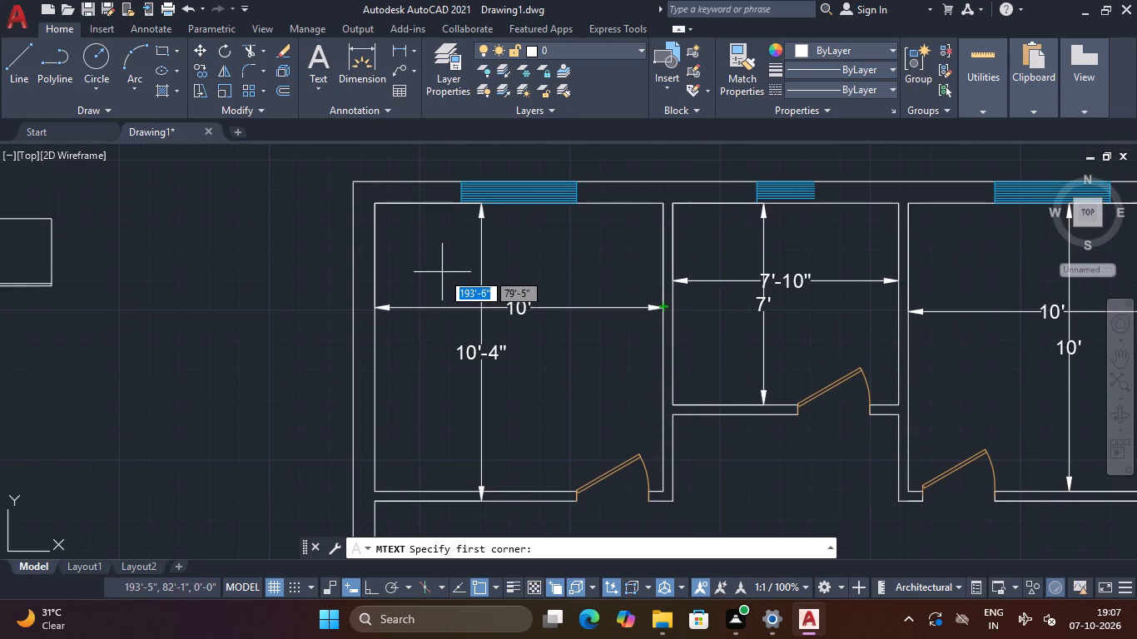
click(416, 272)
click(619, 358)
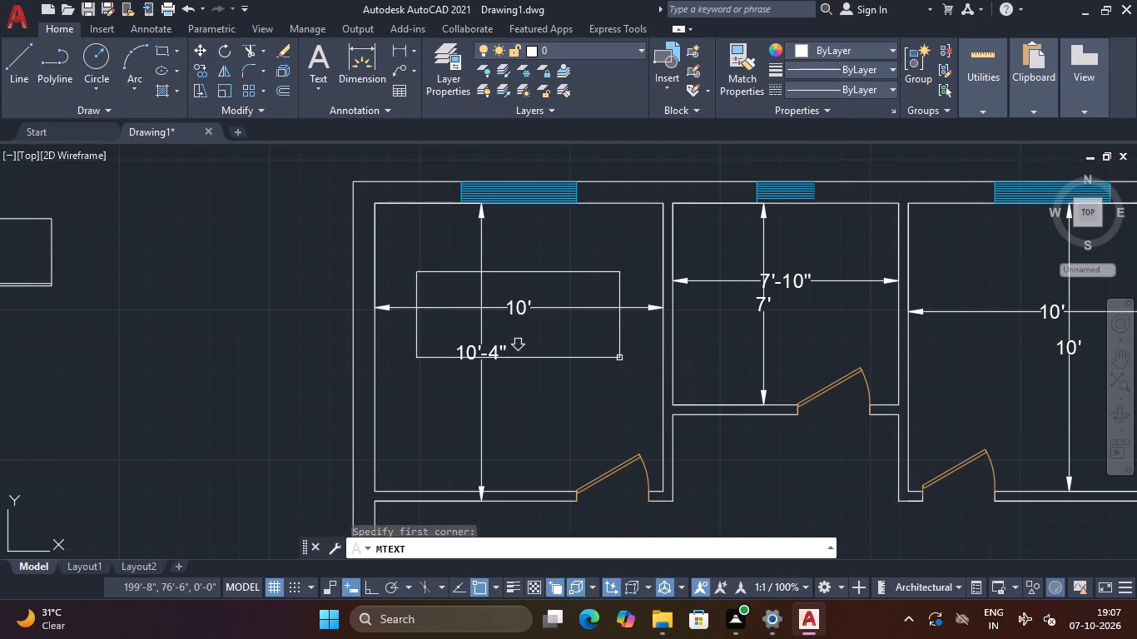
text(BEDROOM)
key(space)
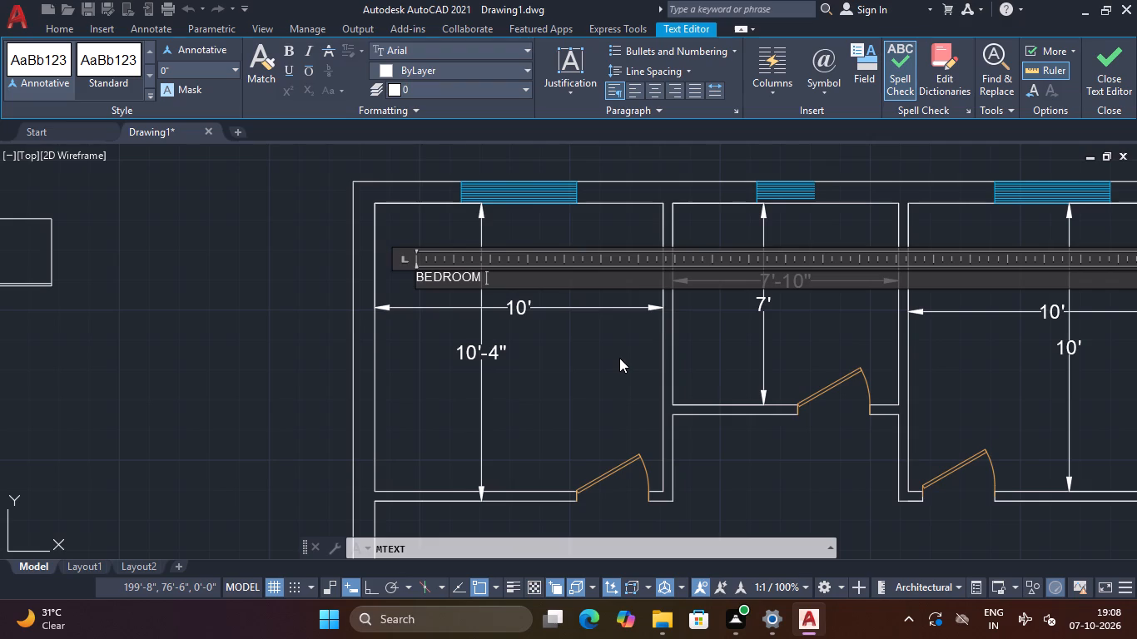
key(Return)
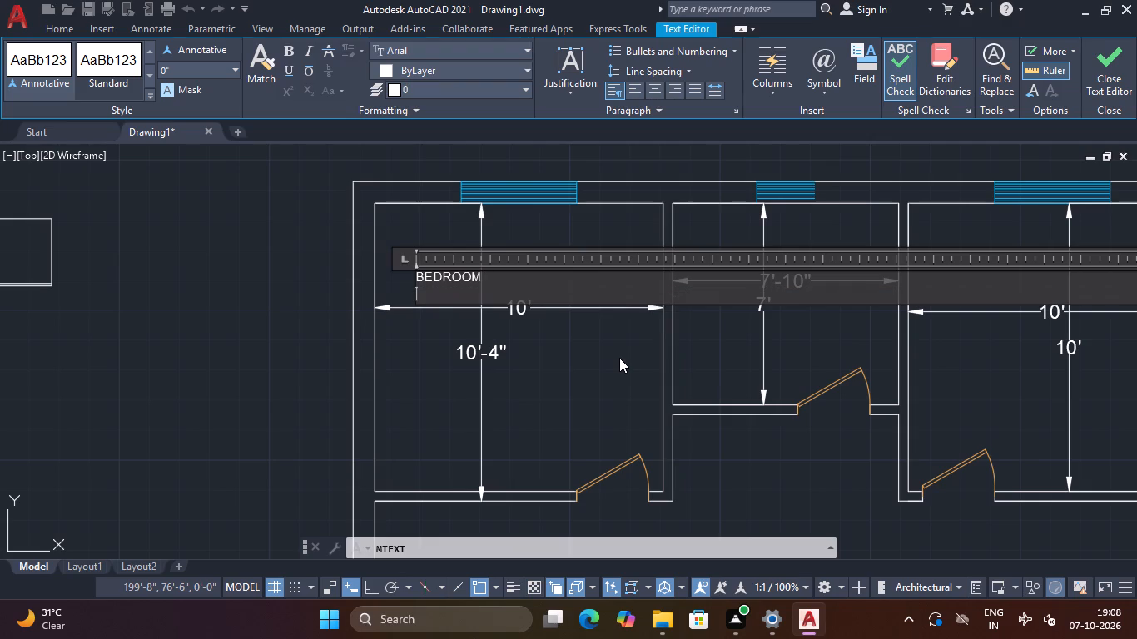
text(10)
key(apostrophe)
key(space)
text(X 10')
text(4")
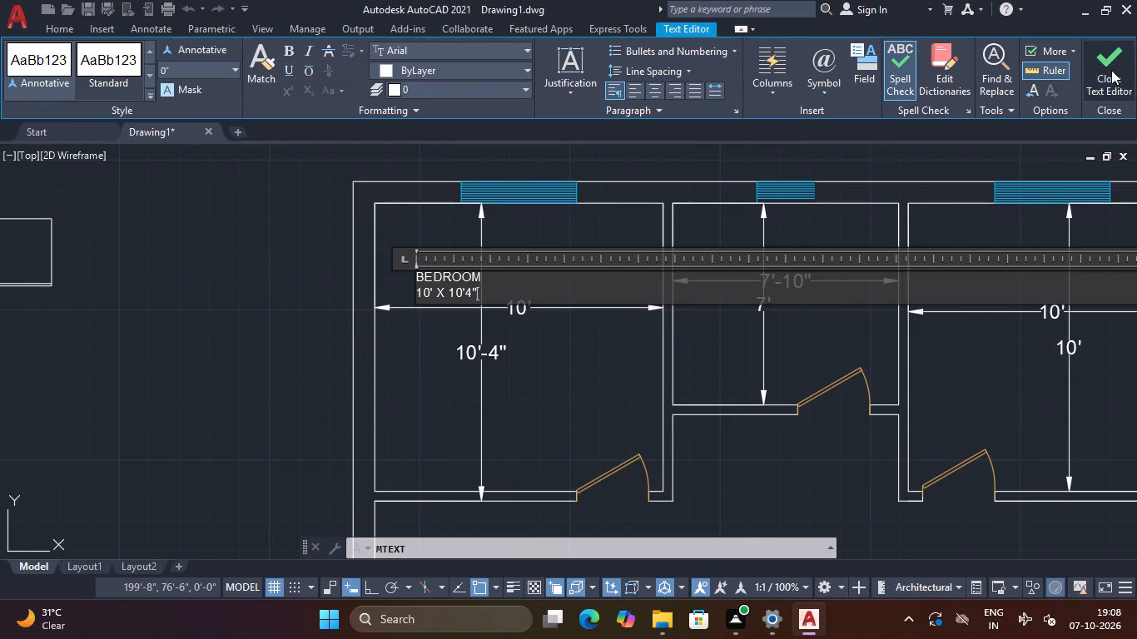
click(1111, 70)
Set the BEDROOM label's text height to 5".
scroll(403, 259, up, 2)
drag(469, 267, 451, 294)
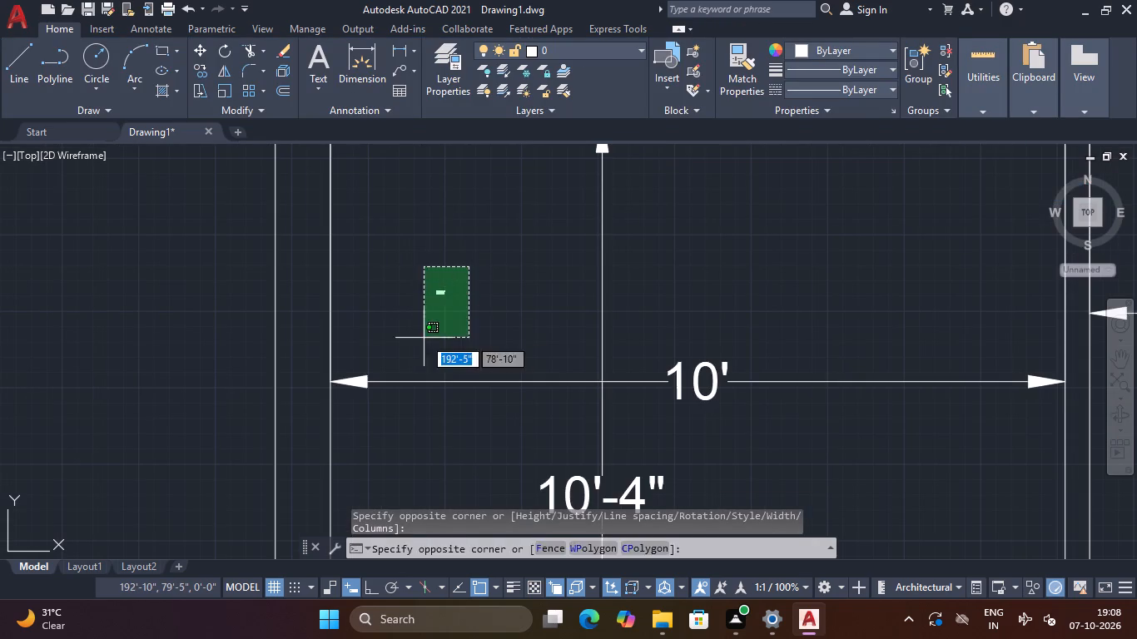
click(424, 338)
text(PRO)
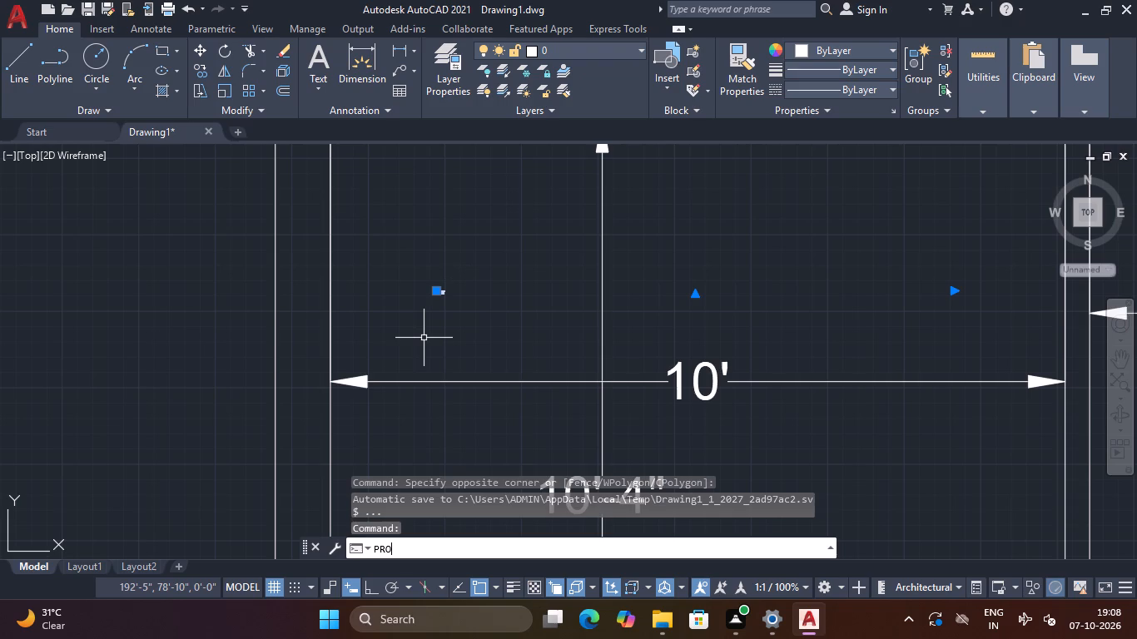
key(Return)
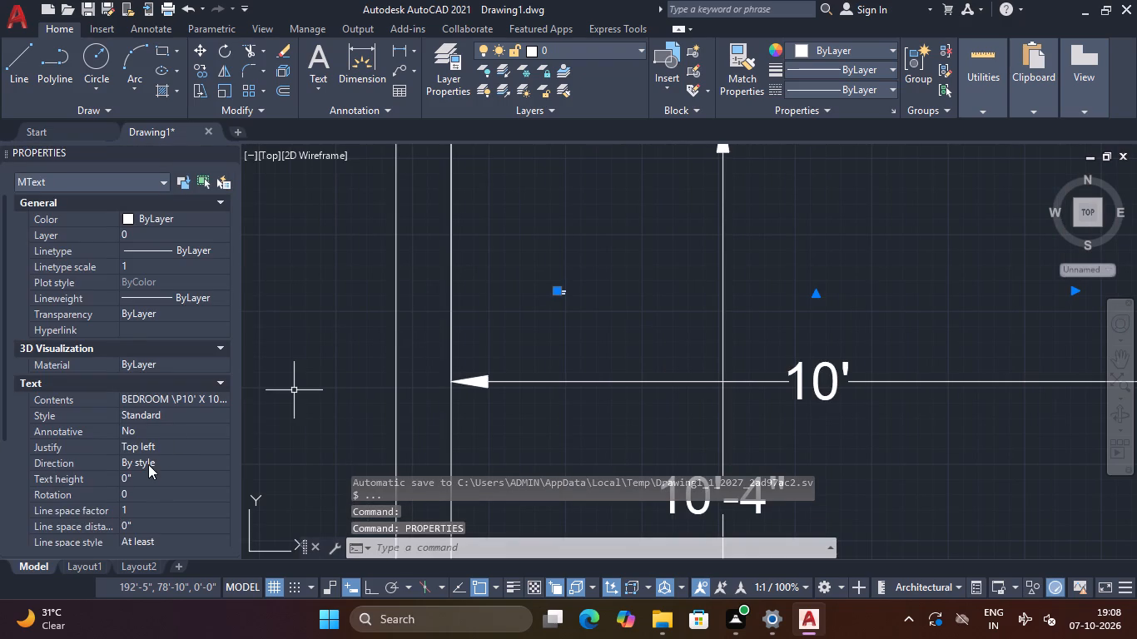
click(156, 478)
key(BackSpace)
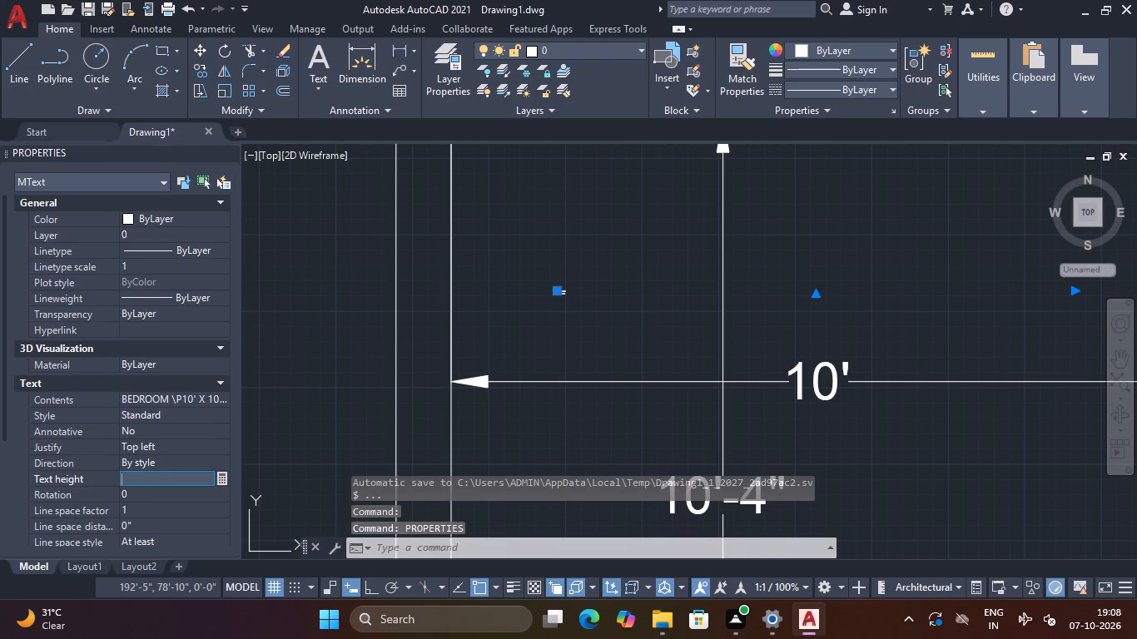
key(4)
key(BackSpace)
text(5")
key(Return)
scroll(740, 255, down, 1)
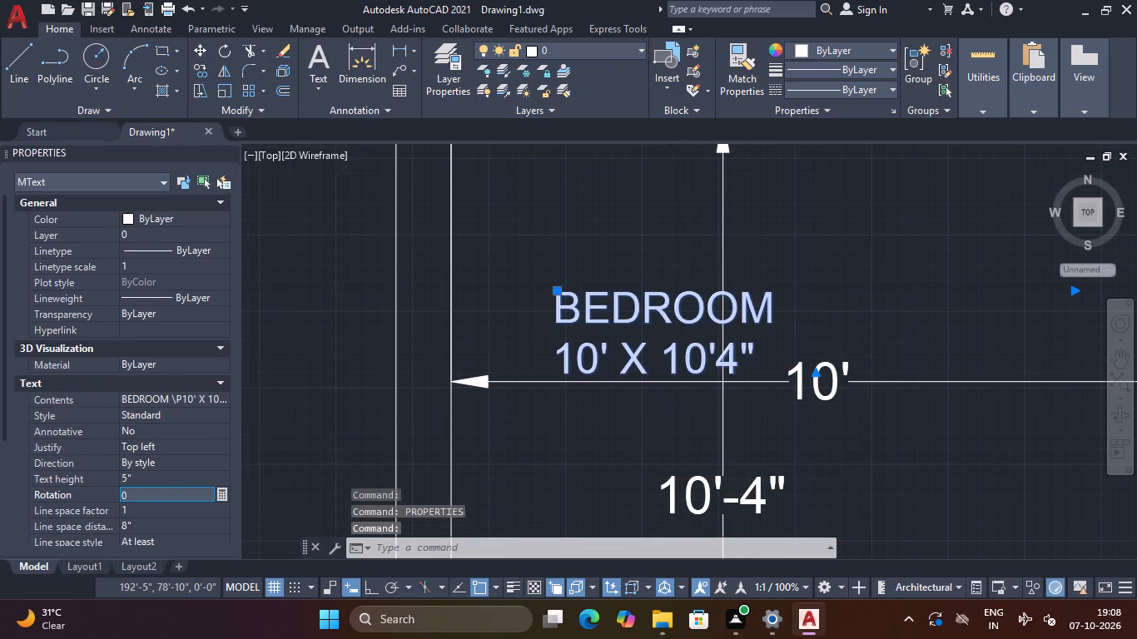
middle_drag(742, 255, 695, 263)
key(Escape)
Erase the horizontal and vertical dimensions inside the upper-left bedroom.
click(704, 250)
click(677, 250)
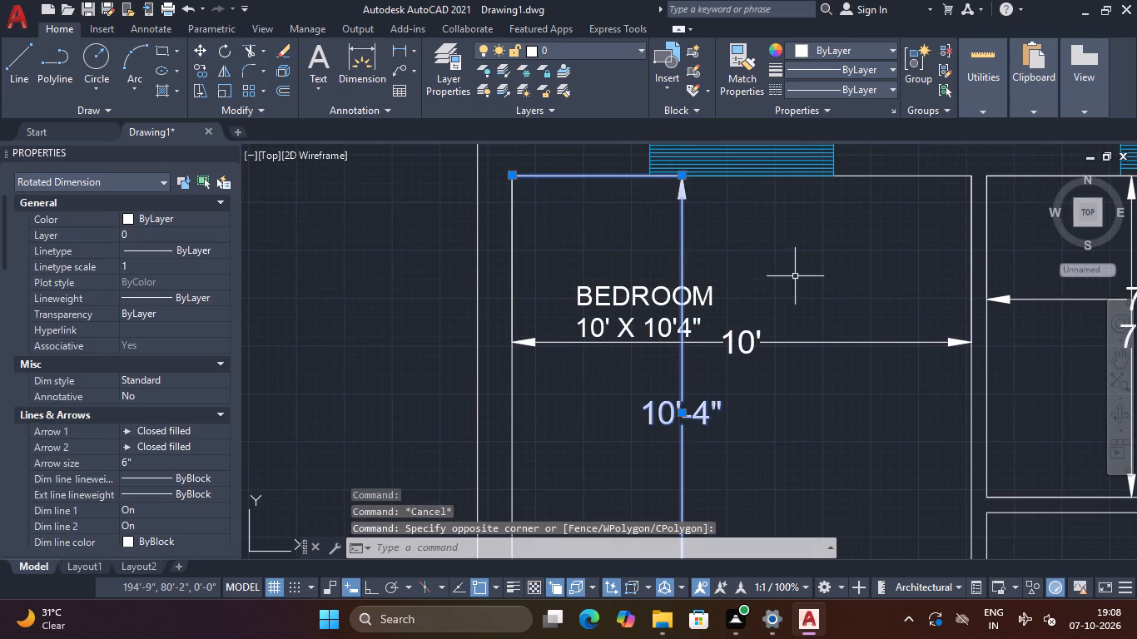
drag(840, 314, 837, 334)
click(829, 381)
key(Delete)
middle_drag(840, 312, 830, 318)
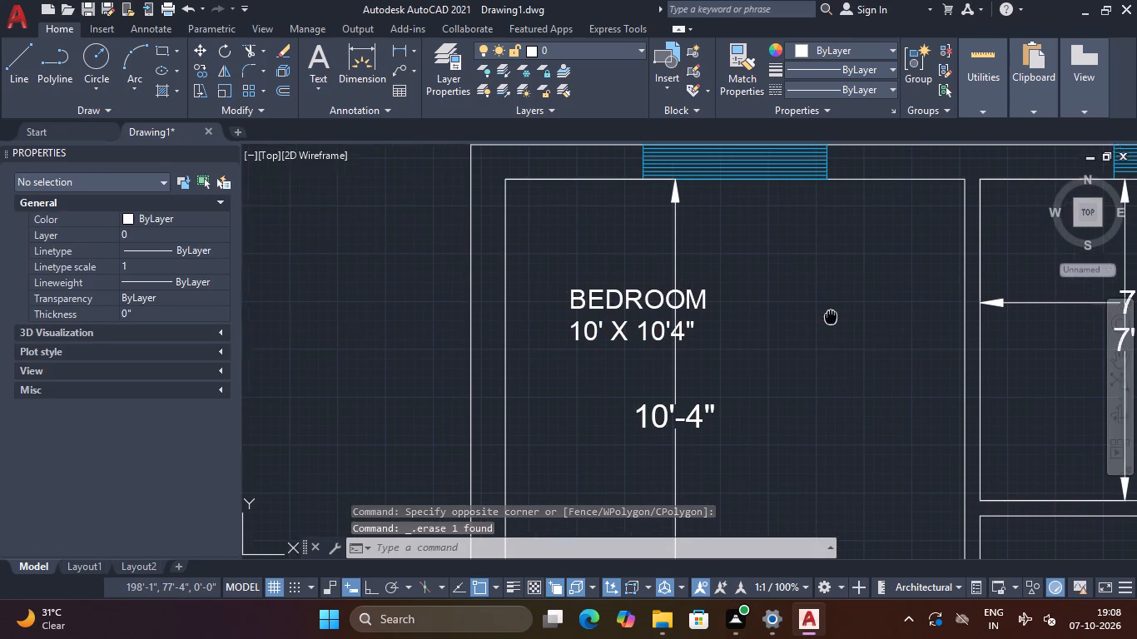
click(712, 412)
key(Delete)
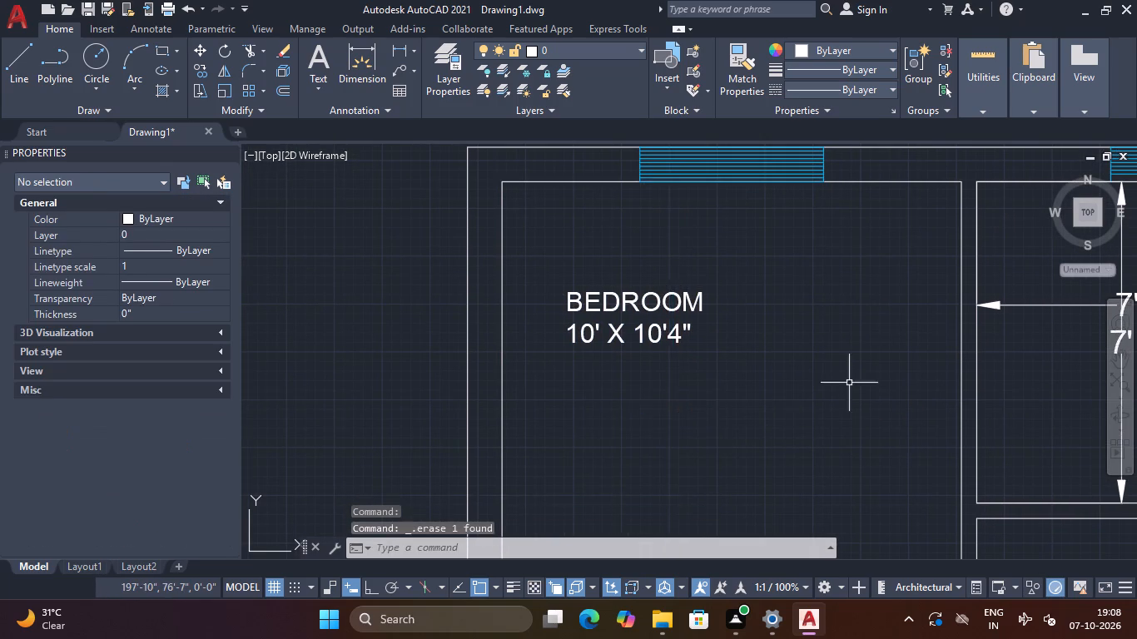
Move the BEDROOM label down and to the right, to the middle of the upper-left room.
scroll(865, 339, down, 1)
click(729, 315)
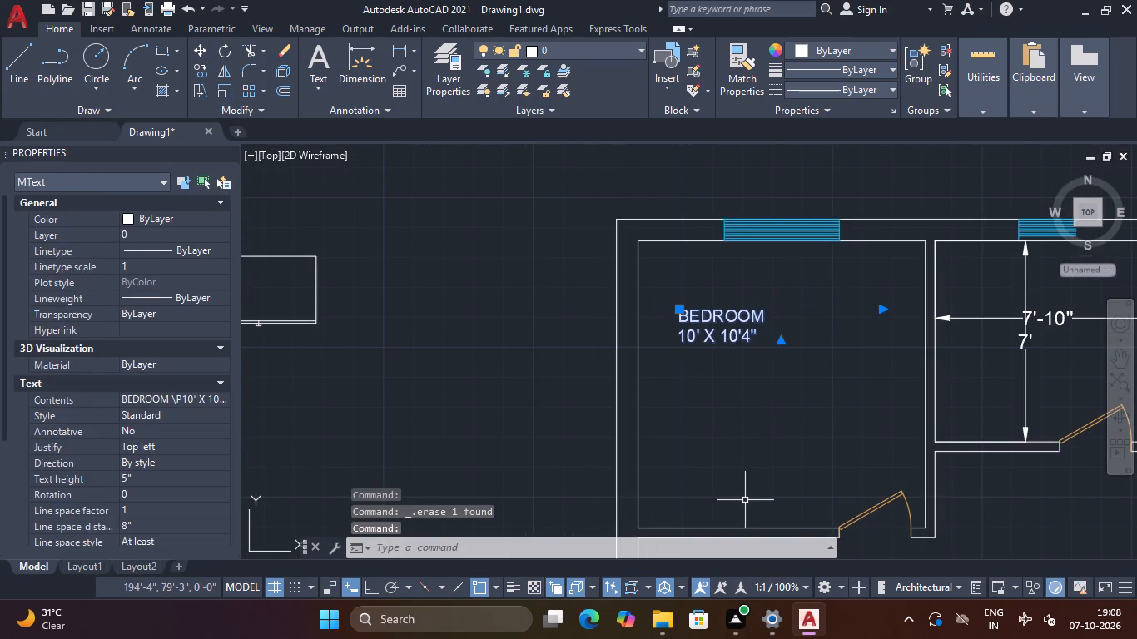
key(m)
key(space)
click(721, 317)
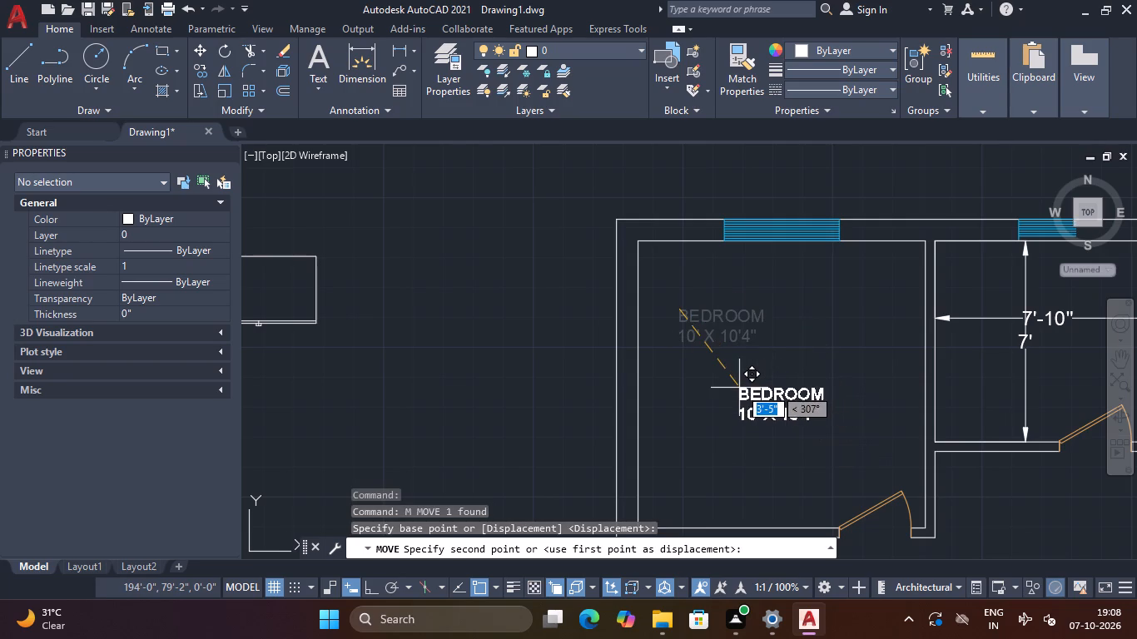
click(740, 410)
Add a two-line multiline text label reading TOILET and 7' 10" X 7' in the upper-middle room.
middle_drag(740, 410, 623, 327)
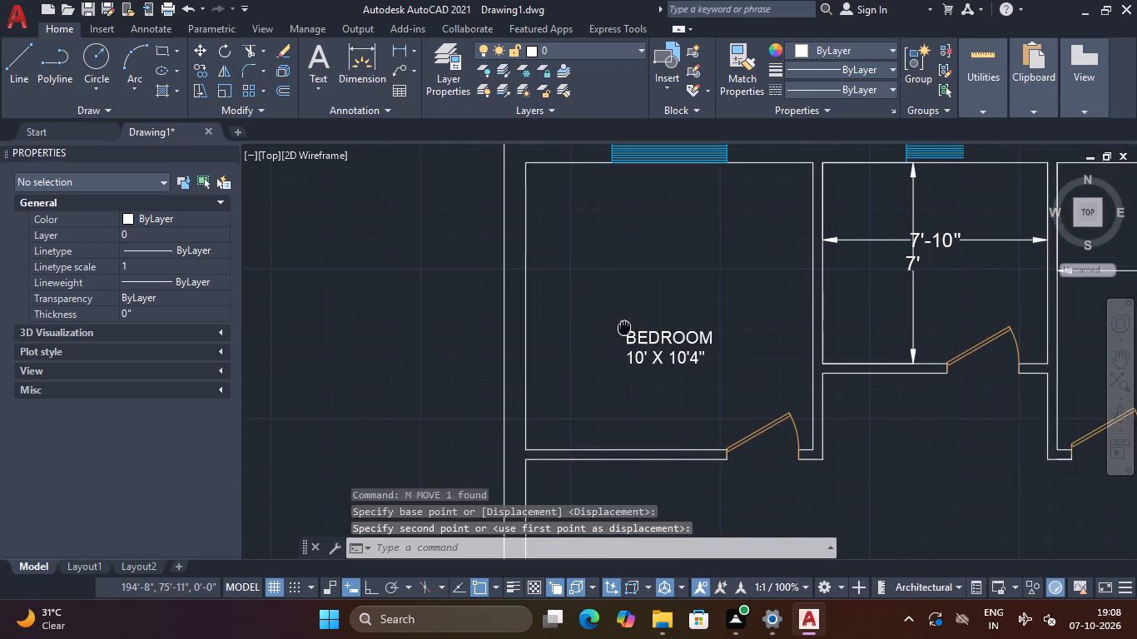
middle_drag(787, 279, 625, 396)
click(308, 56)
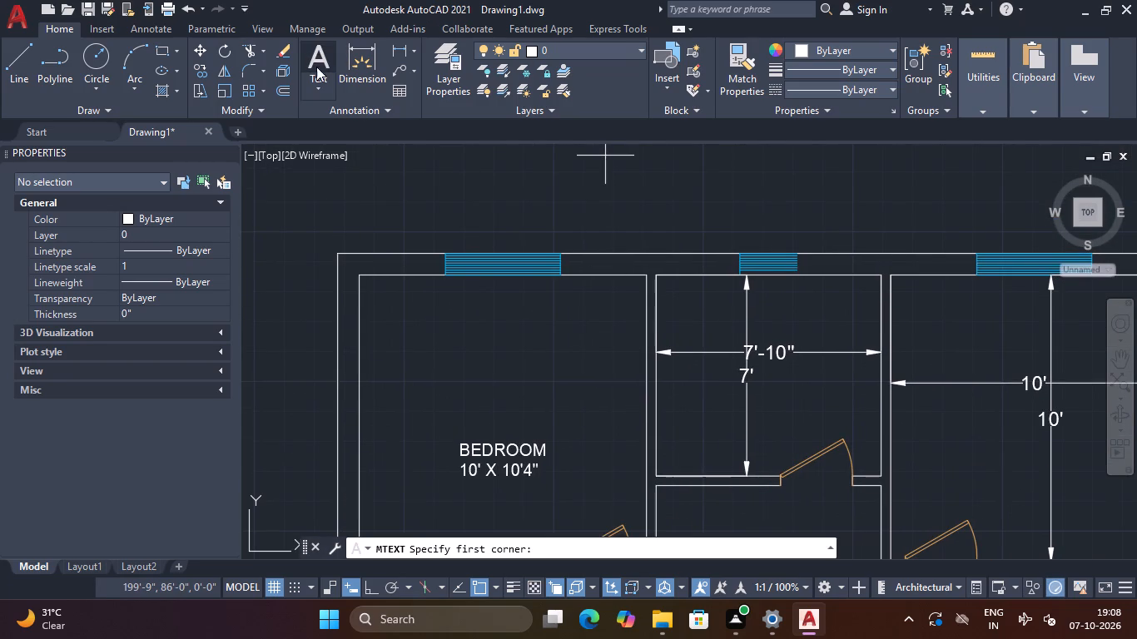
click(683, 328)
click(852, 407)
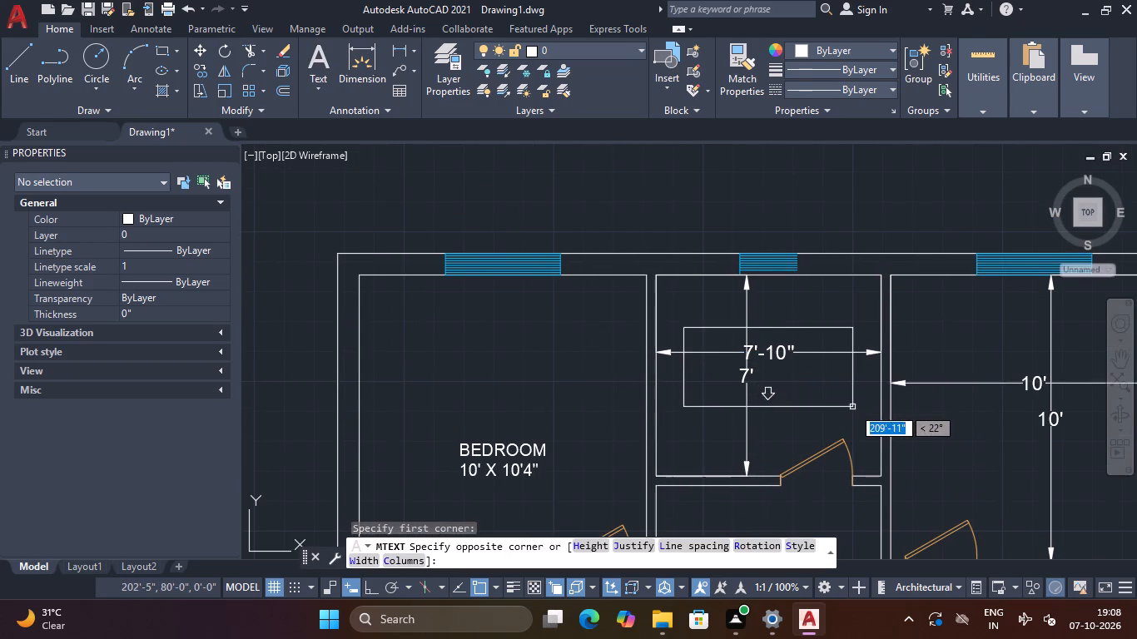
text(TOILET)
key(space)
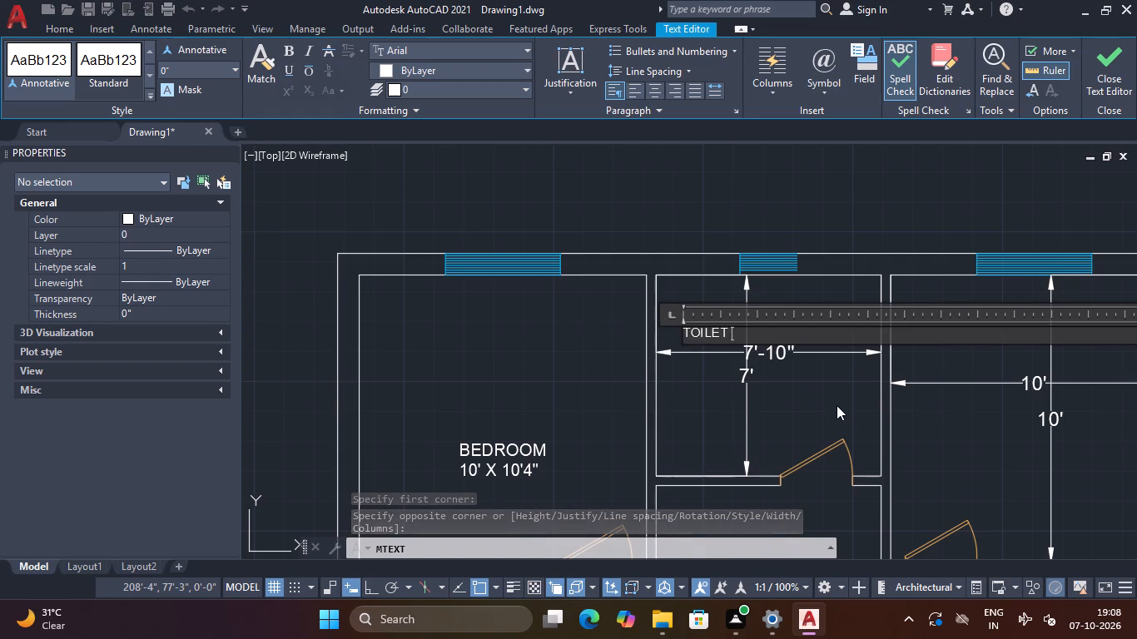
key(Return)
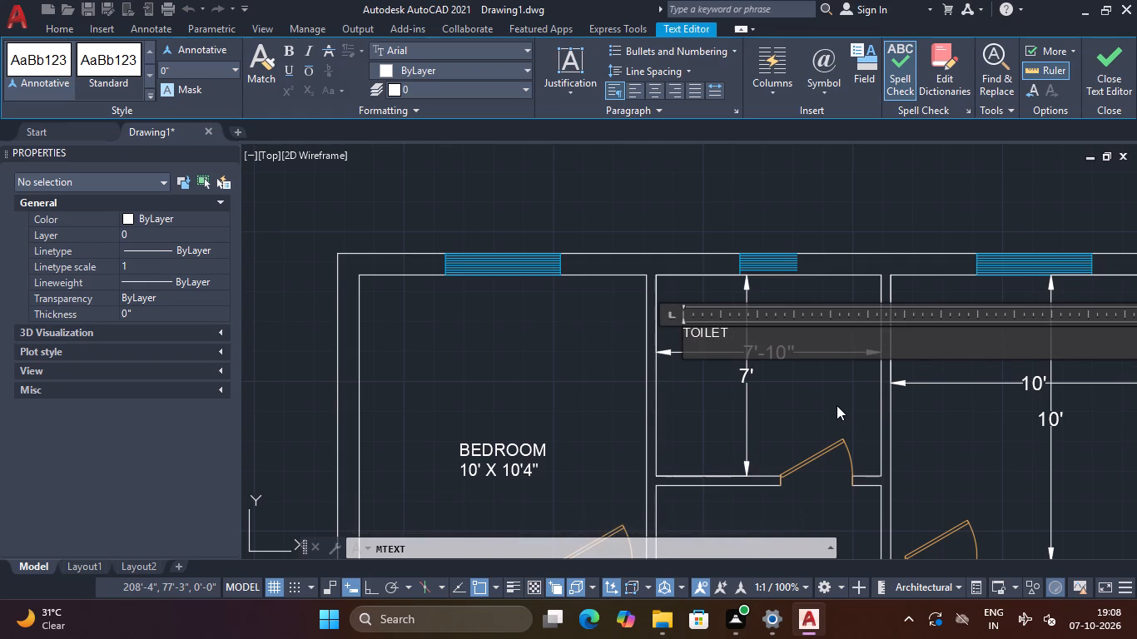
text(7')
key(space)
text(10)
key(shift+quotedbl)
key(space)
text(X)
key(space)
key(7)
key(apostrophe)
click(1111, 74)
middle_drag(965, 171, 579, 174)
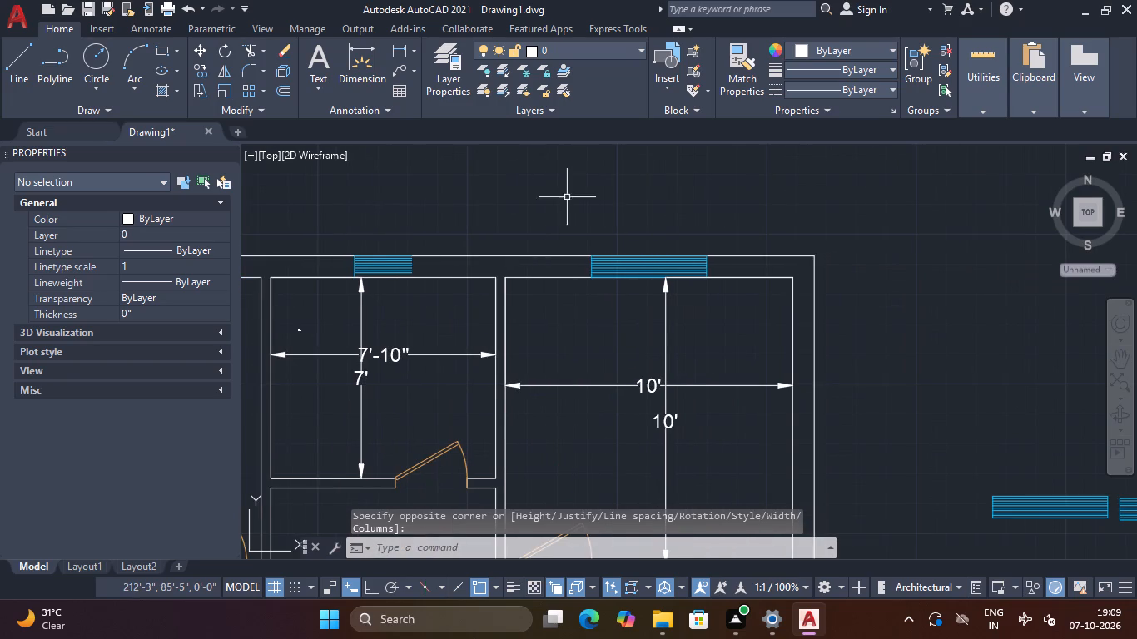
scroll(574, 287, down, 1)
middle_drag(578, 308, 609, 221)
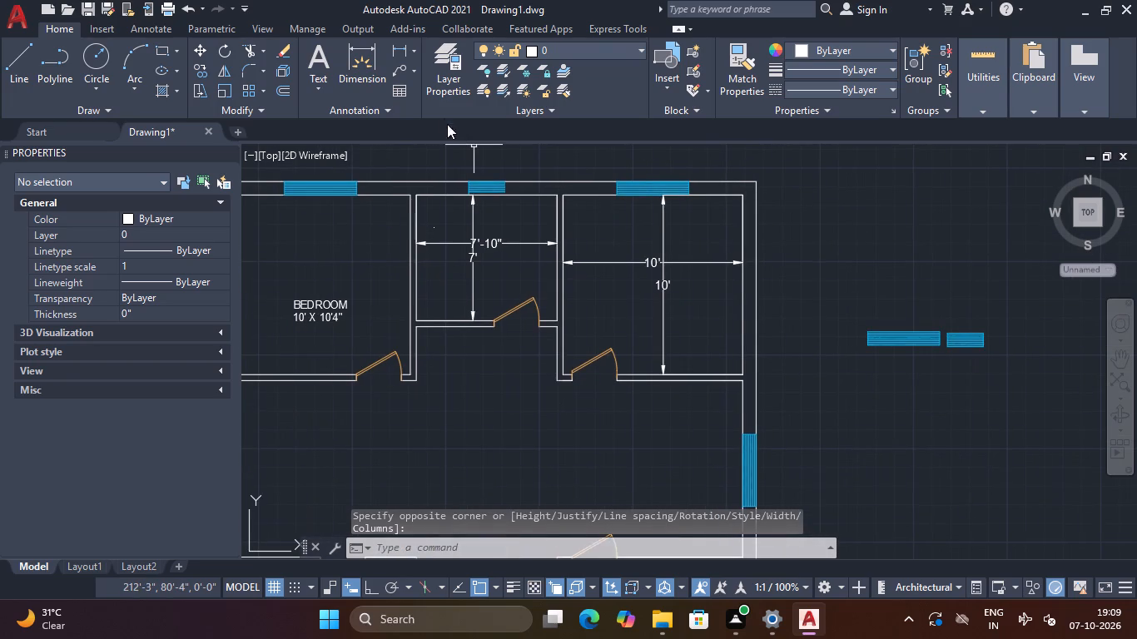
Add a two-line multiline text label reading BEDROOM 2 and 10' X 10' in the upper-right room.
click(313, 67)
click(594, 234)
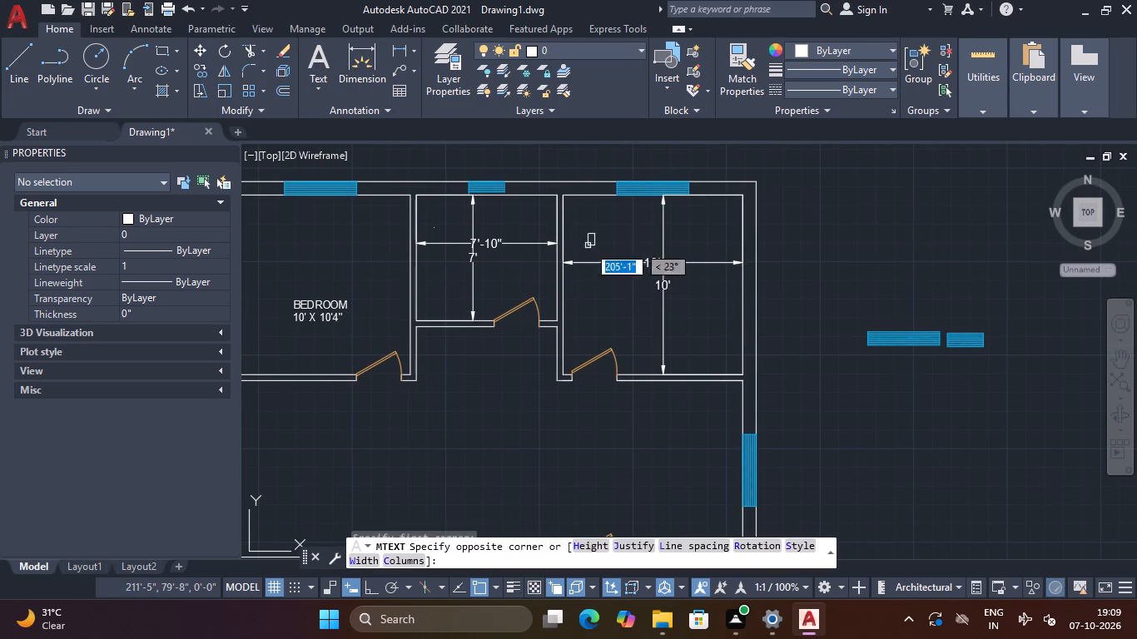
click(706, 305)
text(BED)
key(space)
key(BackSpace)
text(ROOM)
key(space)
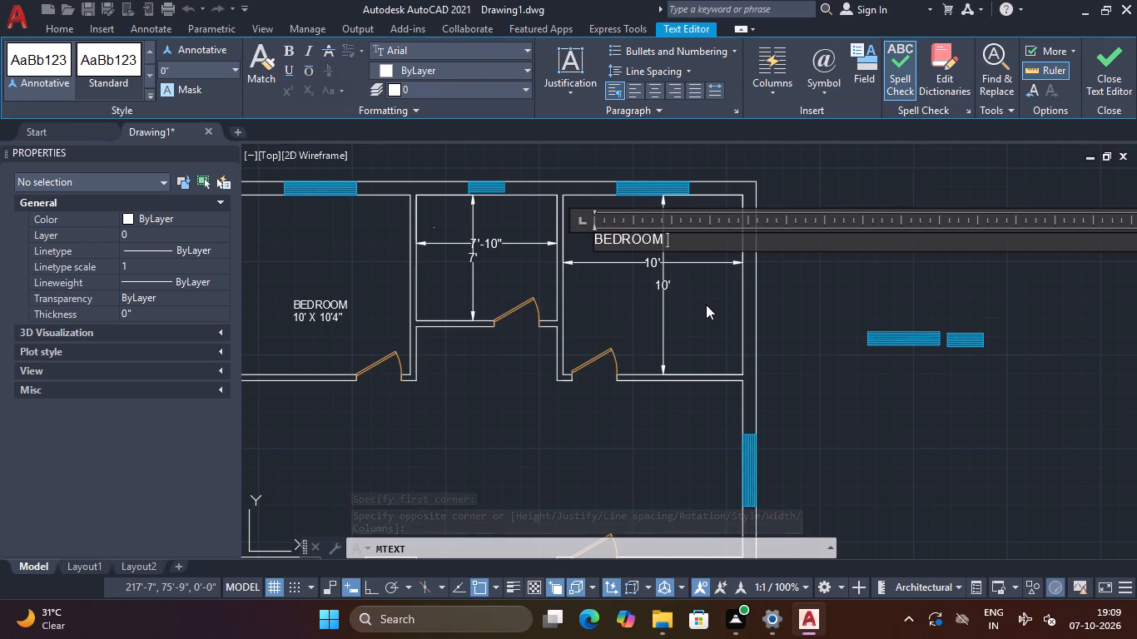
text(2)
key(Return)
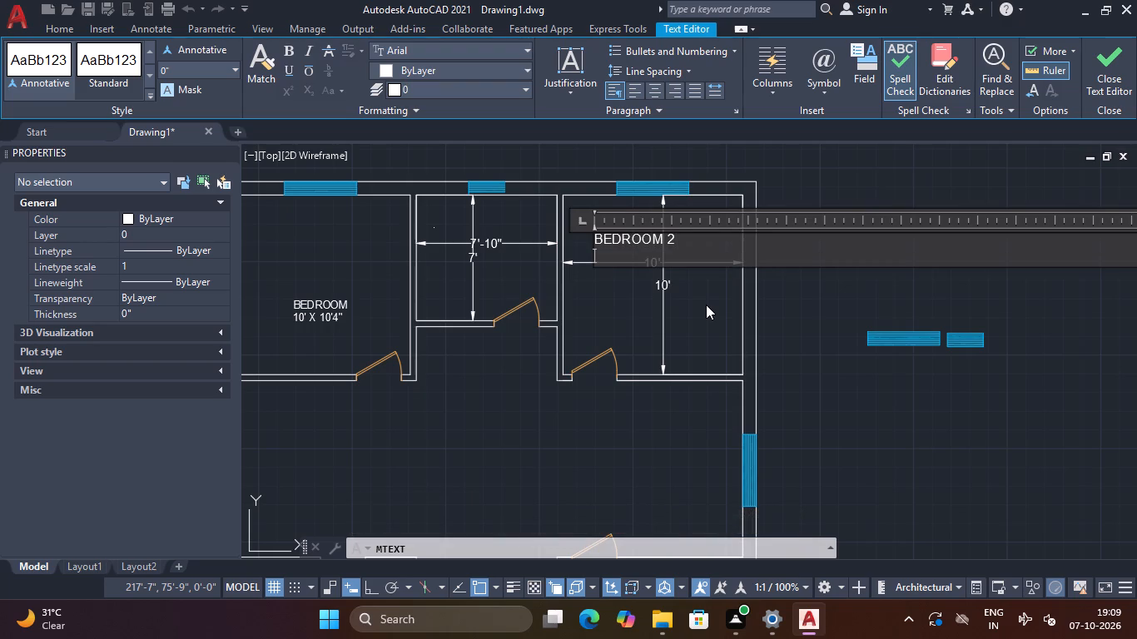
text(10)
text(' X 10')
click(1120, 79)
Add a two-line multiline text label reading KITCHEN and 10' X 8' in the lower-left room.
scroll(889, 226, down, 1)
middle_drag(868, 235, 867, 232)
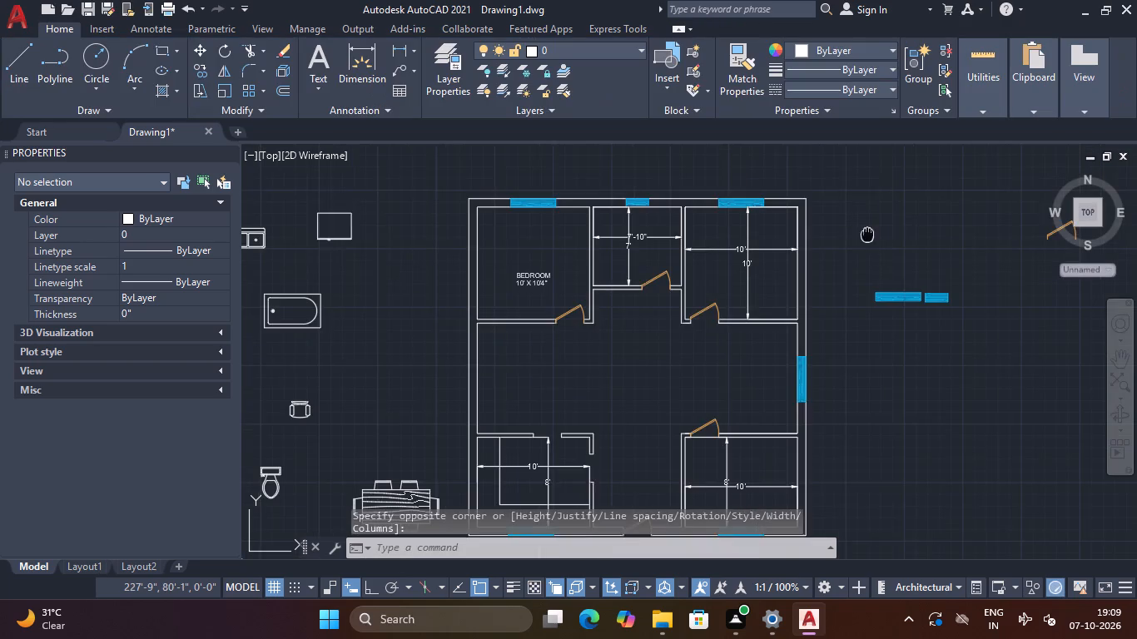
middle_drag(867, 232, 909, 158)
scroll(527, 416, up, 1)
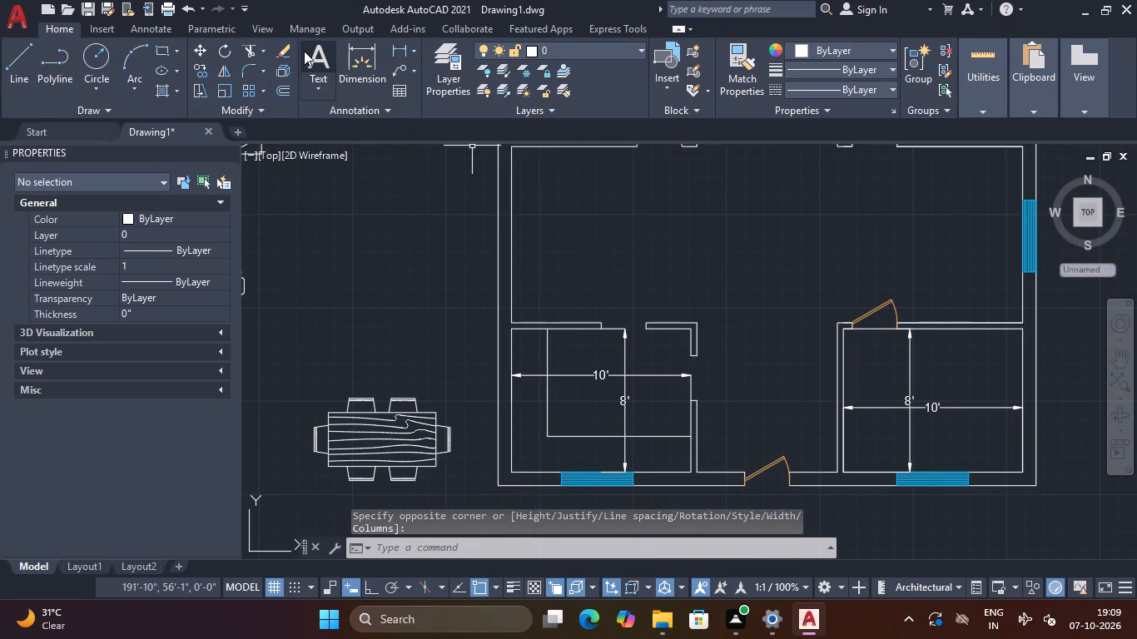
click(304, 51)
click(532, 354)
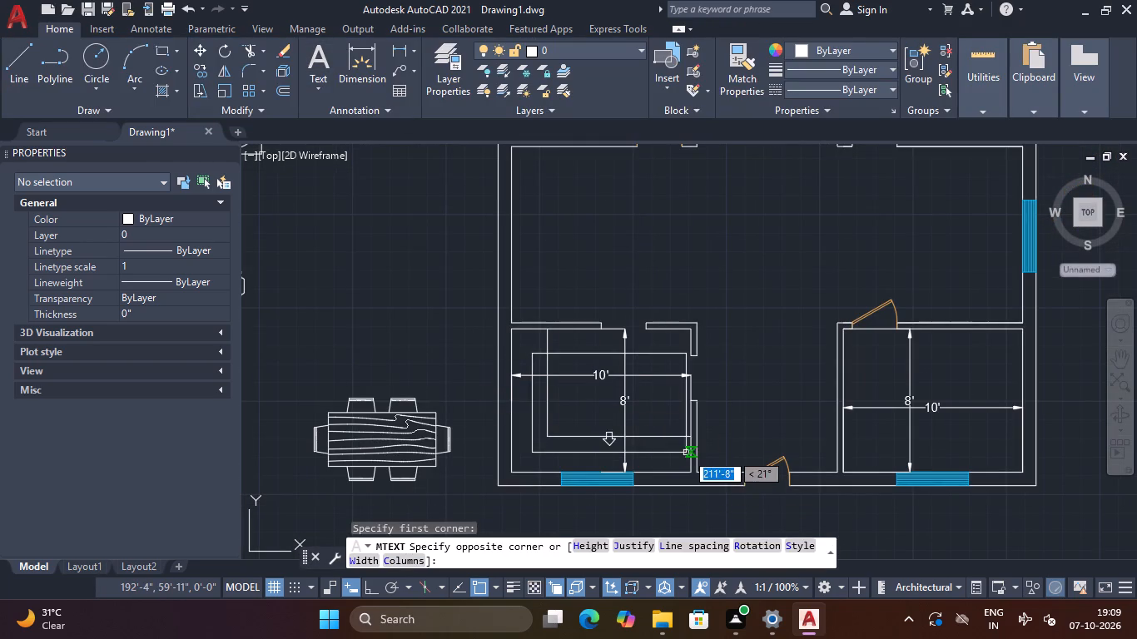
click(669, 411)
text(KITC)
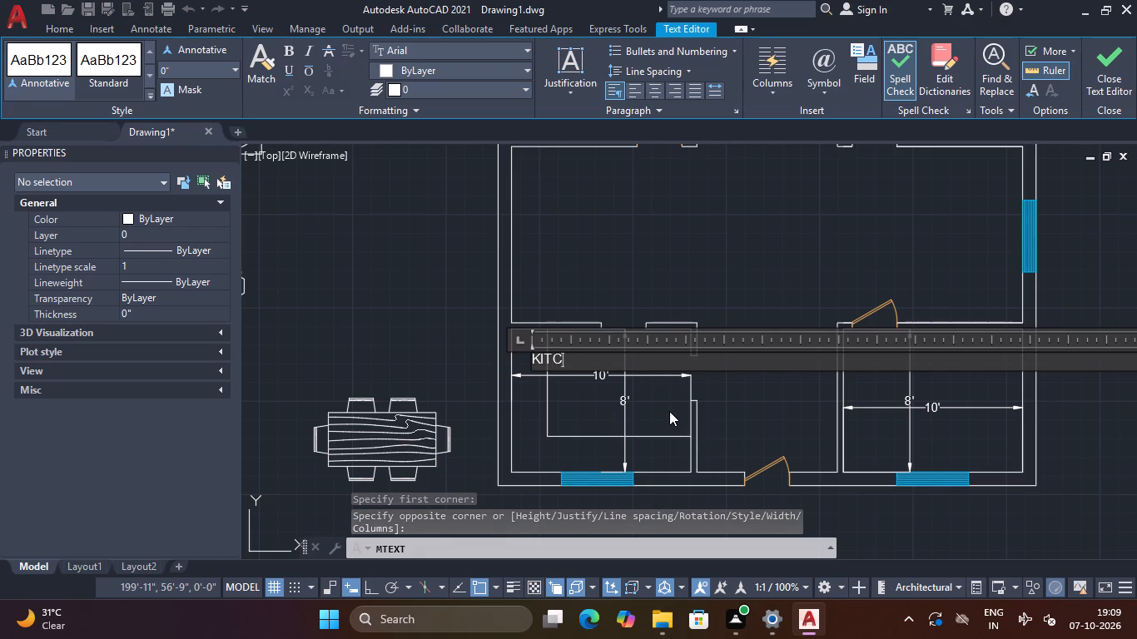
text(HON)
key(BackSpace)
key(BackSpace)
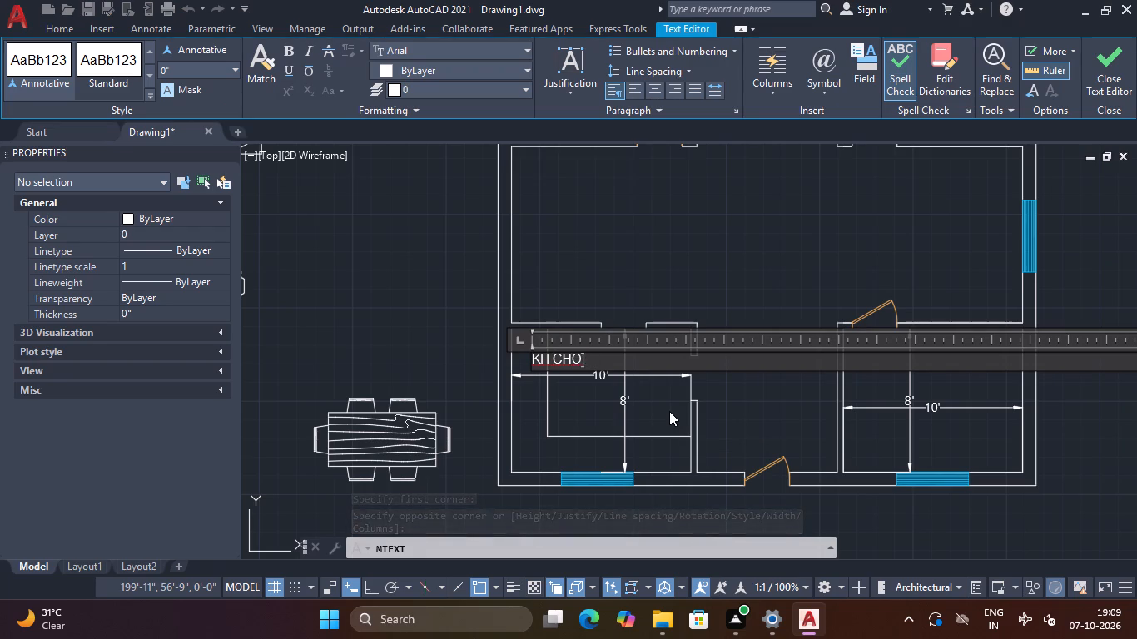
text(EN)
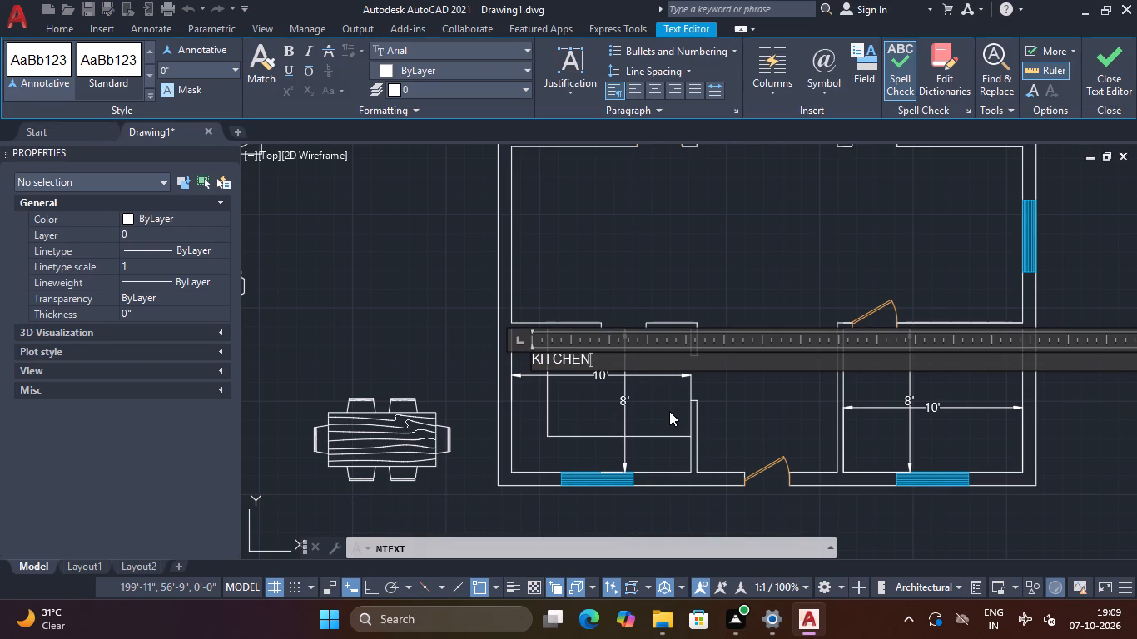
key(Return)
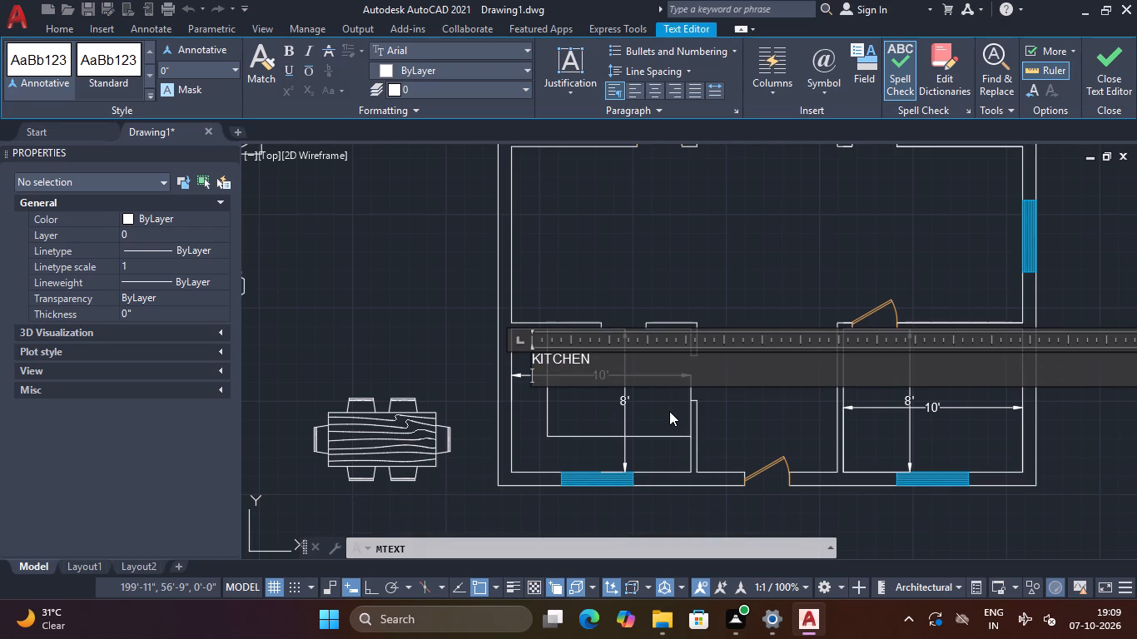
text(10'8)
key(BackSpace)
key(space)
text(X)
key(space)
key(8)
key(semicolon)
key(BackSpace)
key(apostrophe)
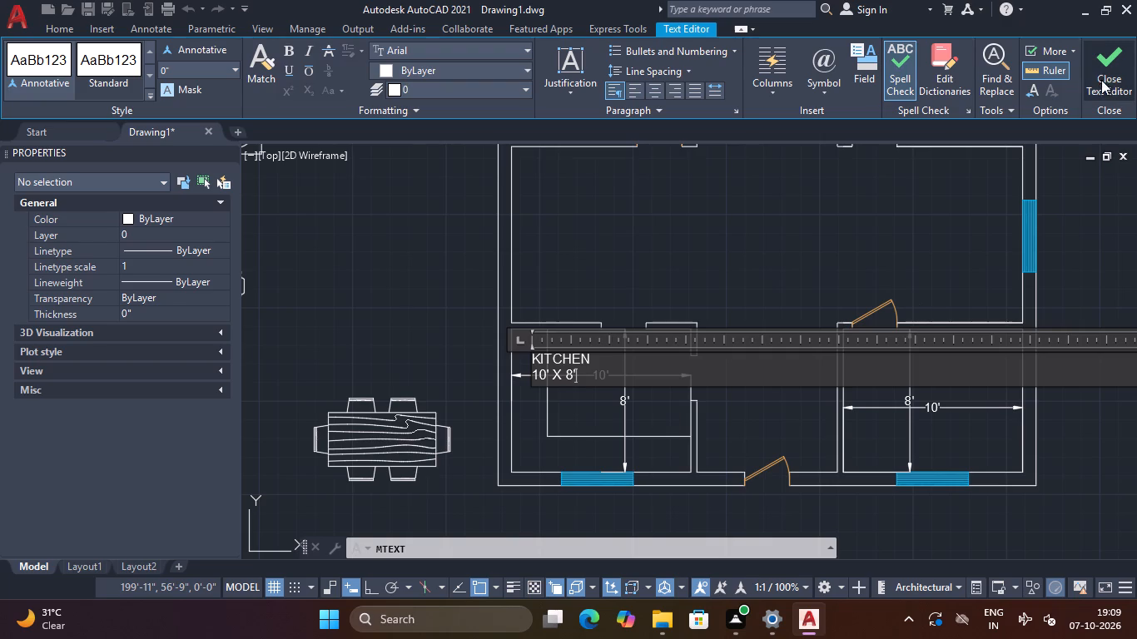
click(1103, 72)
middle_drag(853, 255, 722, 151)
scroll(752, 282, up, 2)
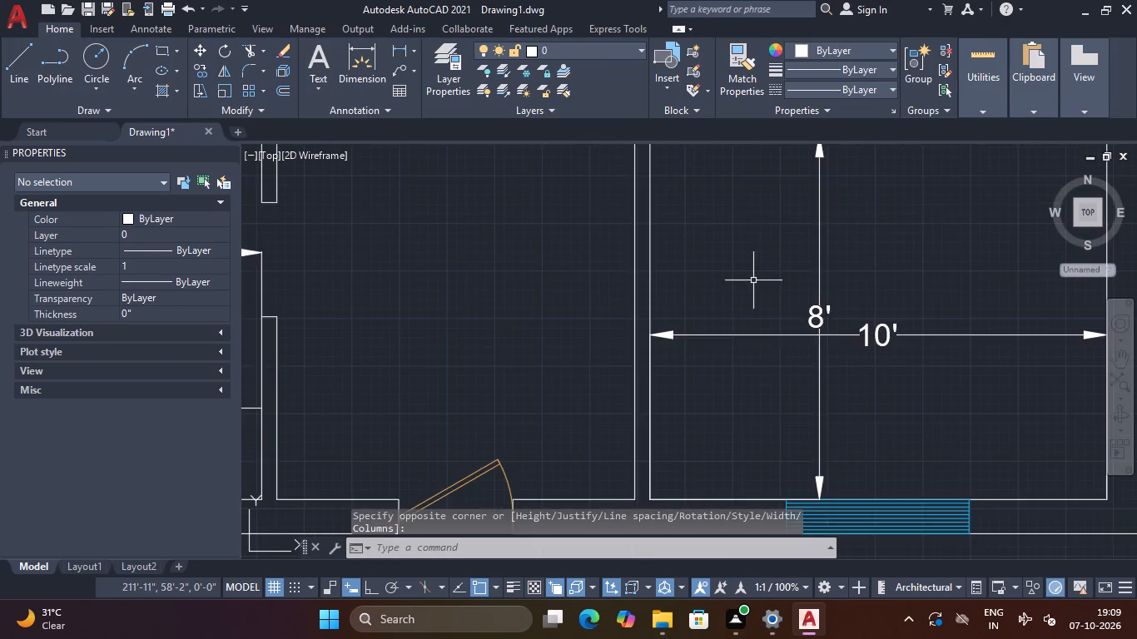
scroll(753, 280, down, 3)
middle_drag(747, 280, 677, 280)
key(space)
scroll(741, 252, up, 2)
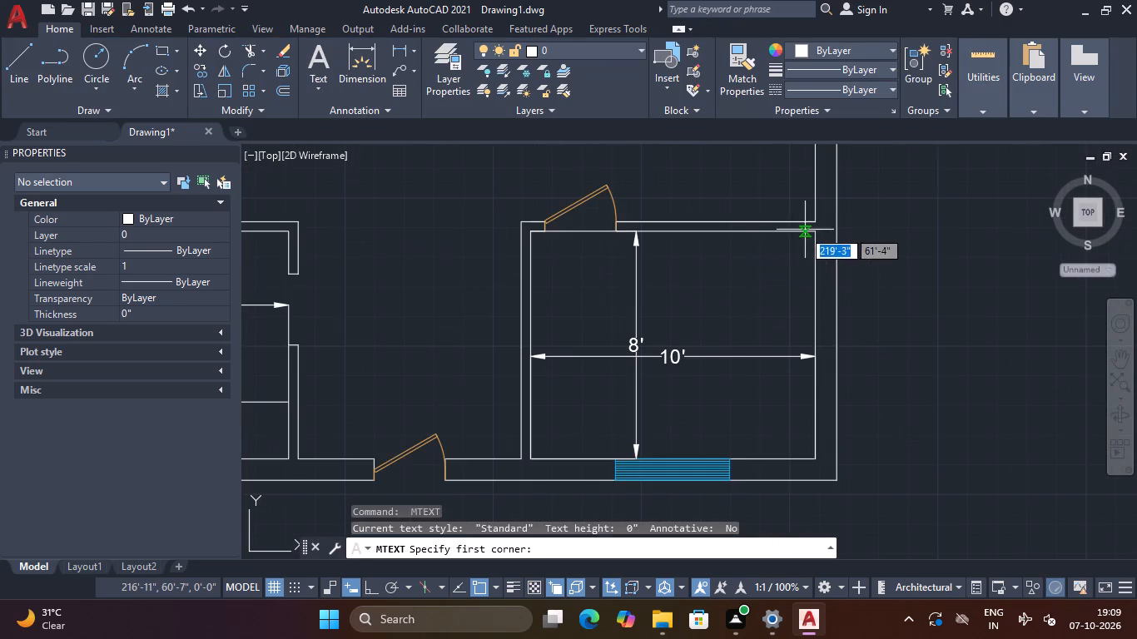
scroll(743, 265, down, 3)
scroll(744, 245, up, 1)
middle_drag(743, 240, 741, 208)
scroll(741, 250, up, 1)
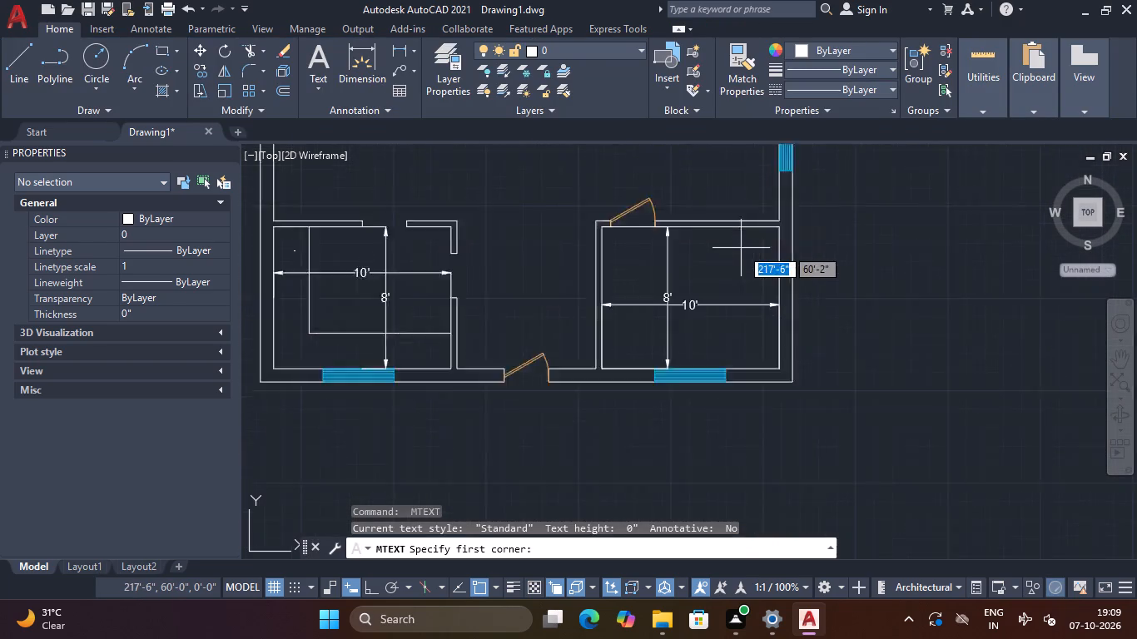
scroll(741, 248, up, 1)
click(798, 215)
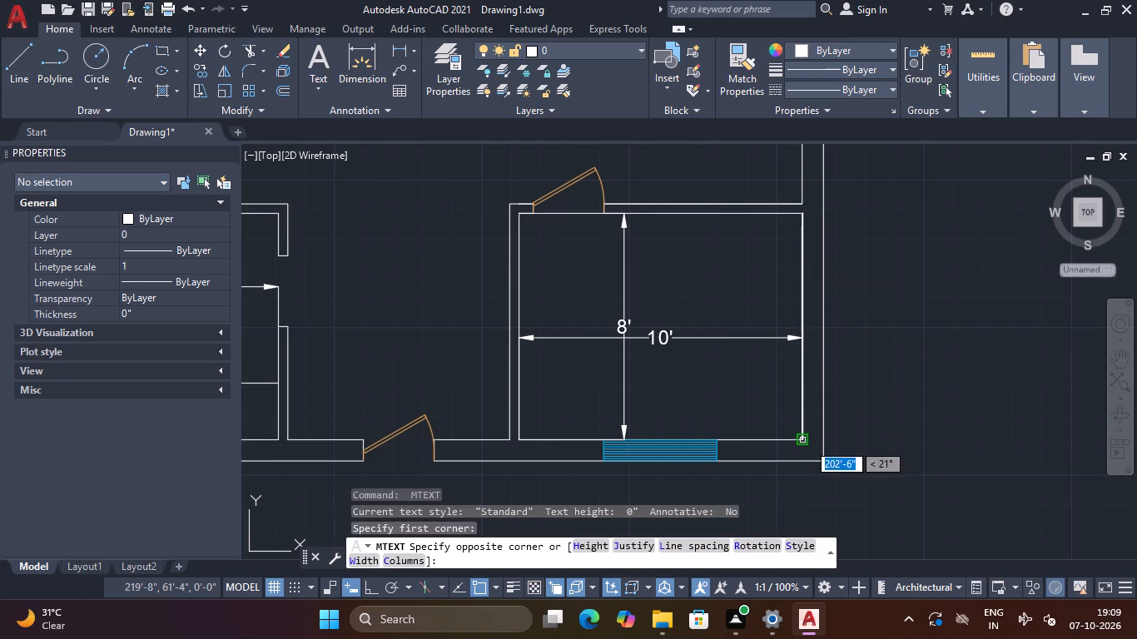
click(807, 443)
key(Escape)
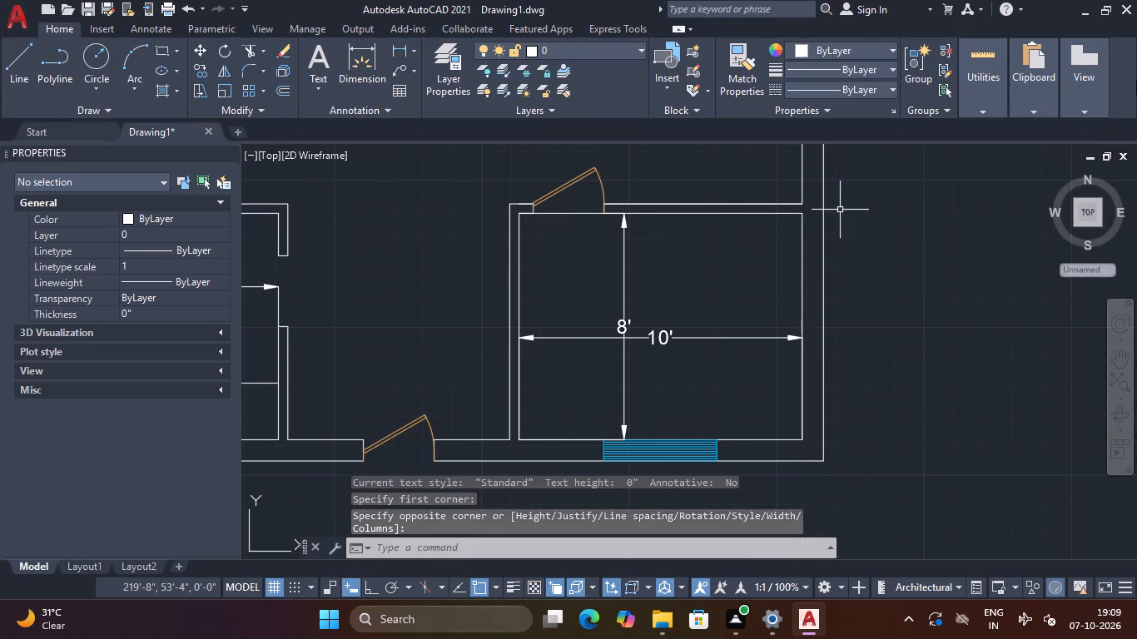
Add a two-line multiline text label reading BEDROOM 3 and 8' X 10' in the lower-right room.
key(space)
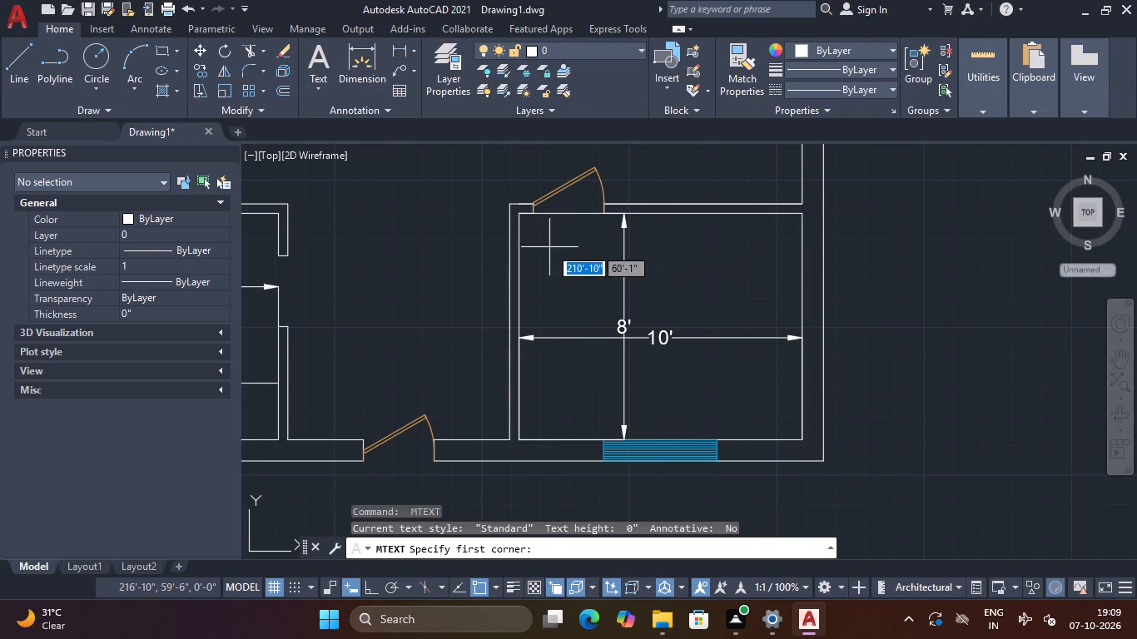
click(549, 247)
click(752, 369)
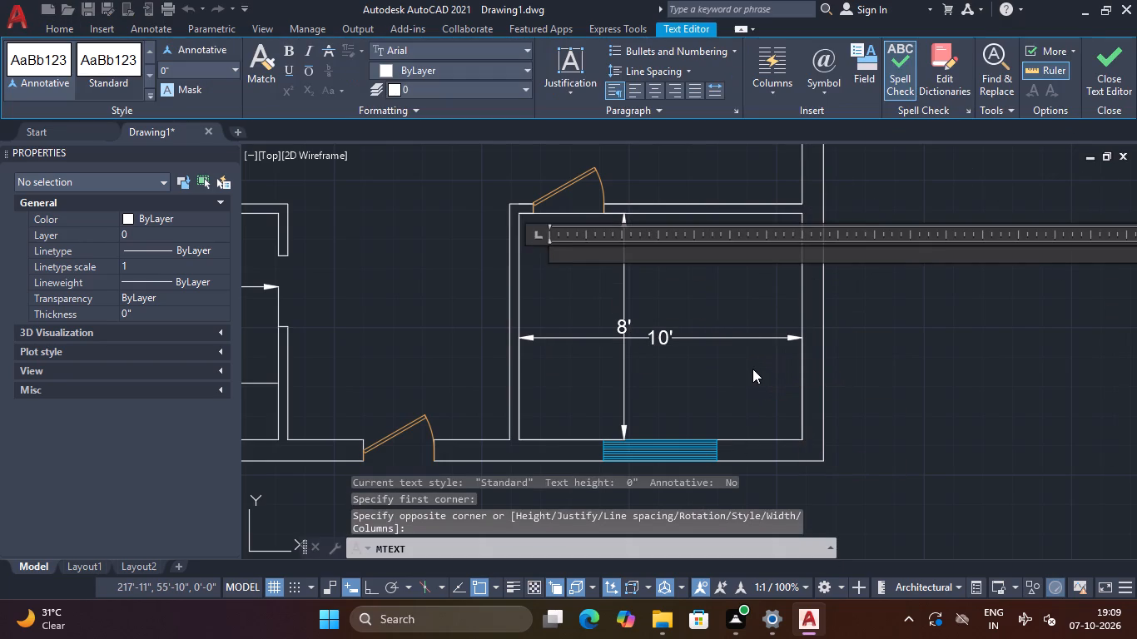
text(BEDROOM)
key(space)
key(Return)
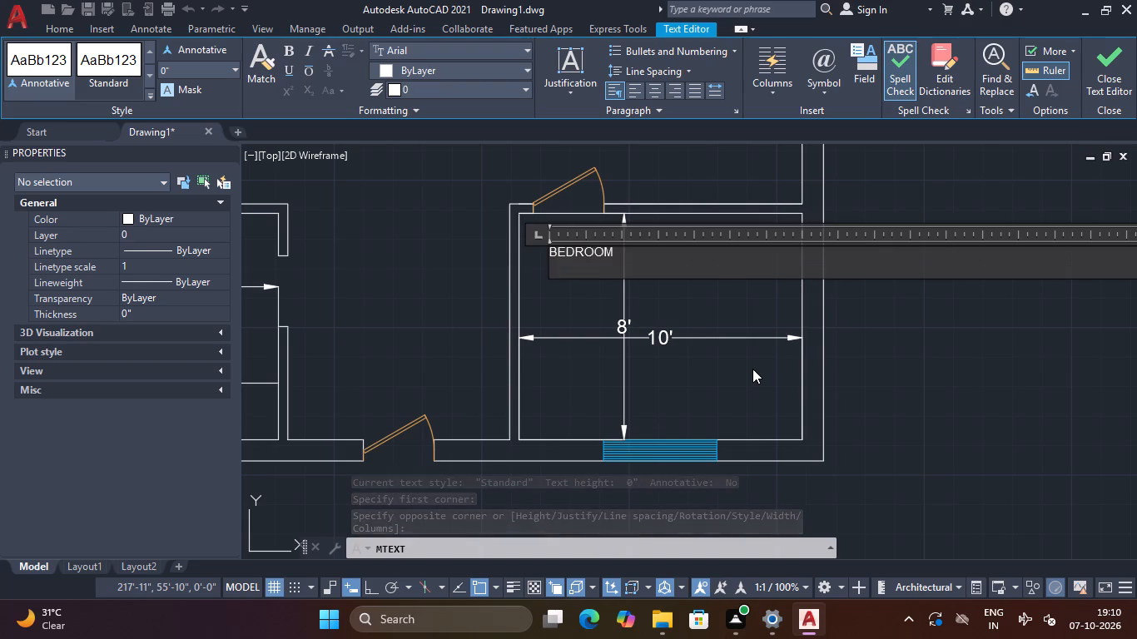
key(BackSpace)
key(BackSpace)
key(space)
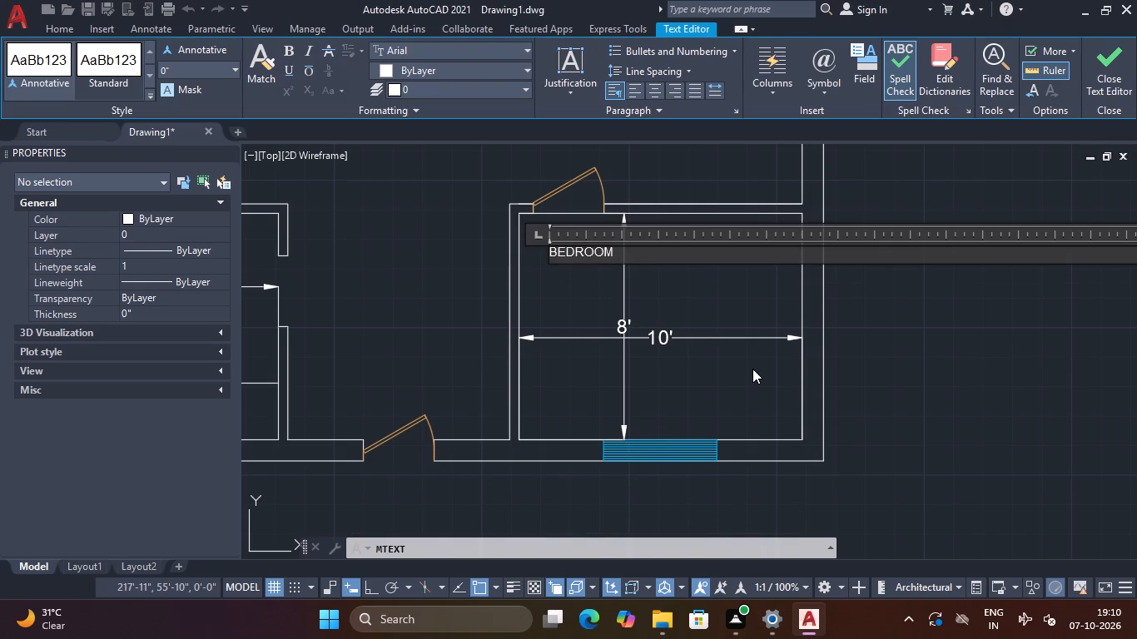
text(3)
key(space)
key(Return)
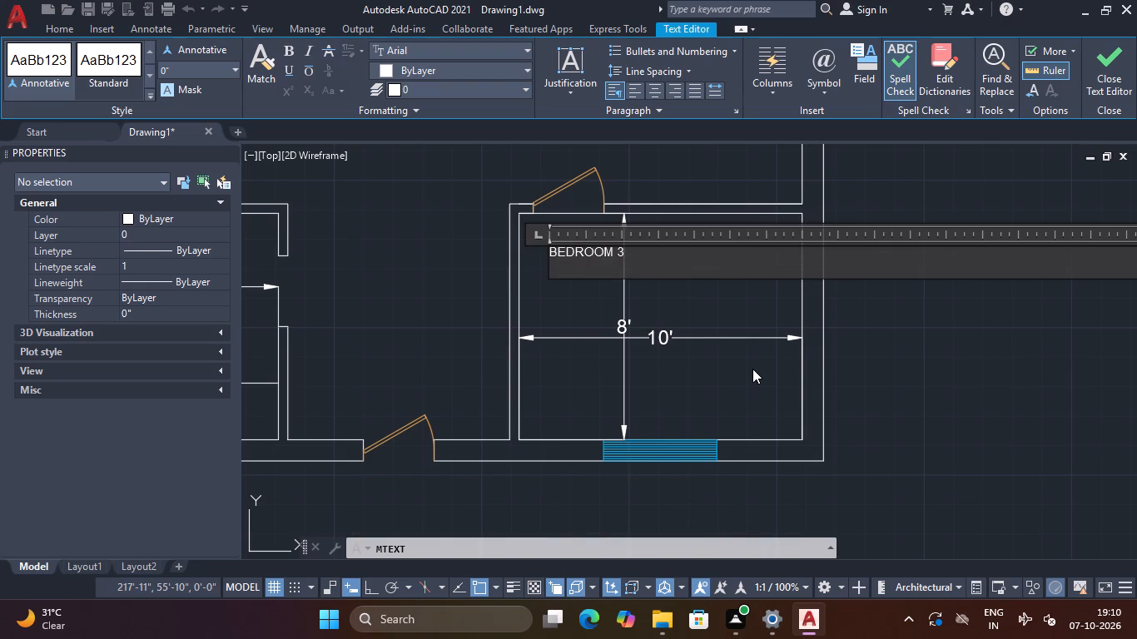
key(8)
text(')
key(space)
text(X)
key(space)
text(10')
click(1115, 60)
Add a vertical linear dimension across the central hall, from the kitchen's upper wall to the upper-left bedroom's lower wall.
middle_drag(599, 285, 688, 513)
scroll(693, 453, down, 3)
middle_drag(612, 424, 669, 390)
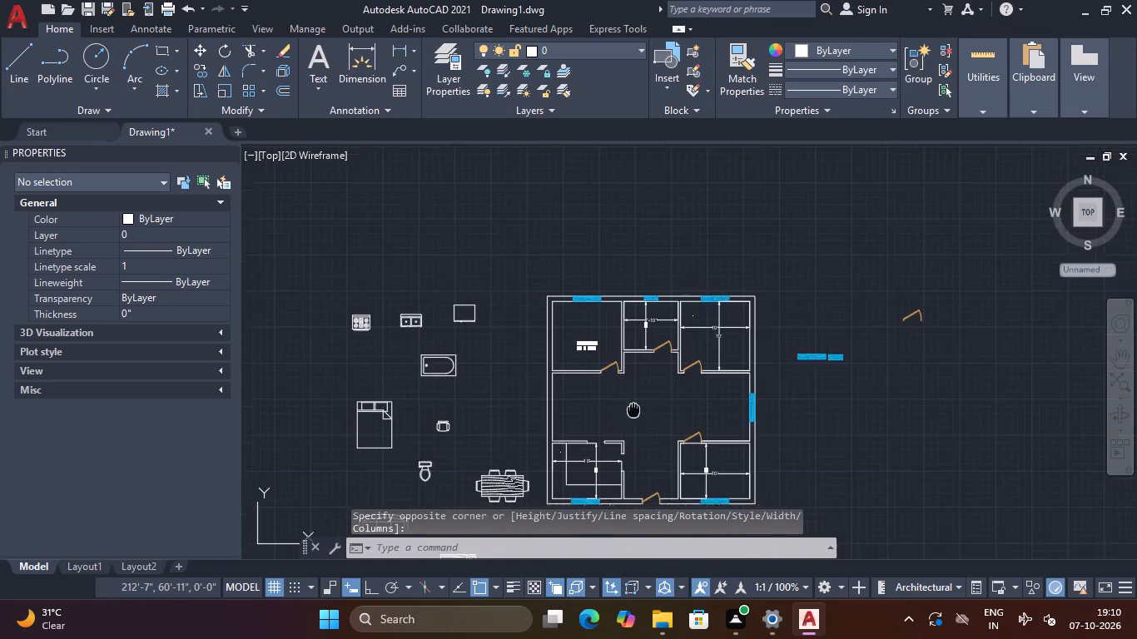
middle_drag(669, 390, 733, 332)
scroll(701, 349, up, 2)
middle_drag(709, 304, 548, 311)
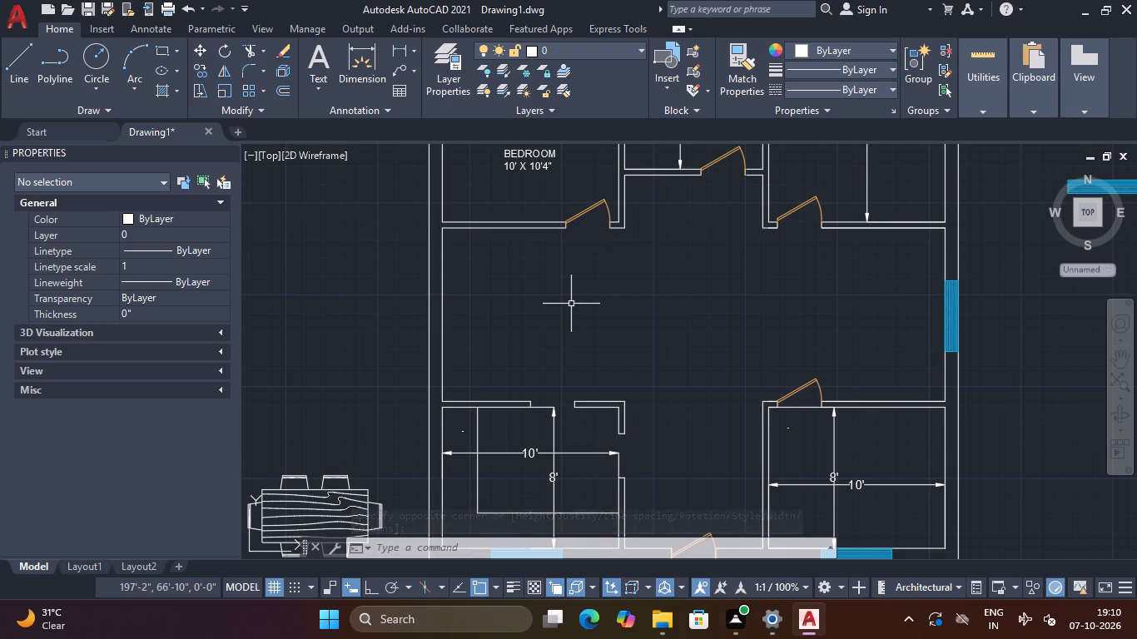
text(DLI)
key(Return)
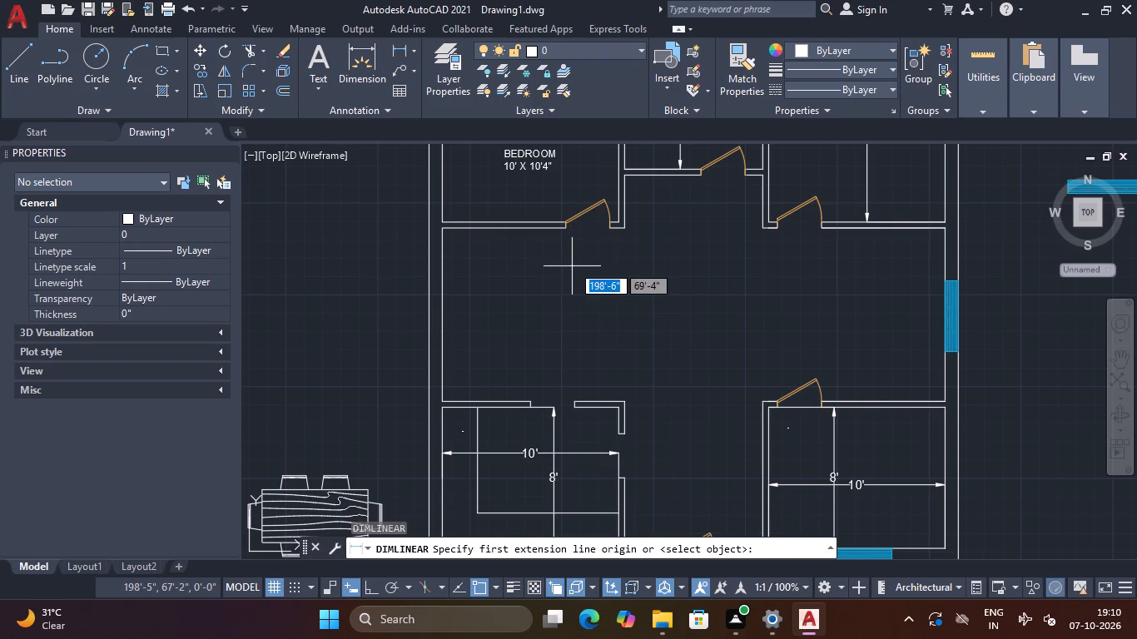
click(535, 399)
click(528, 231)
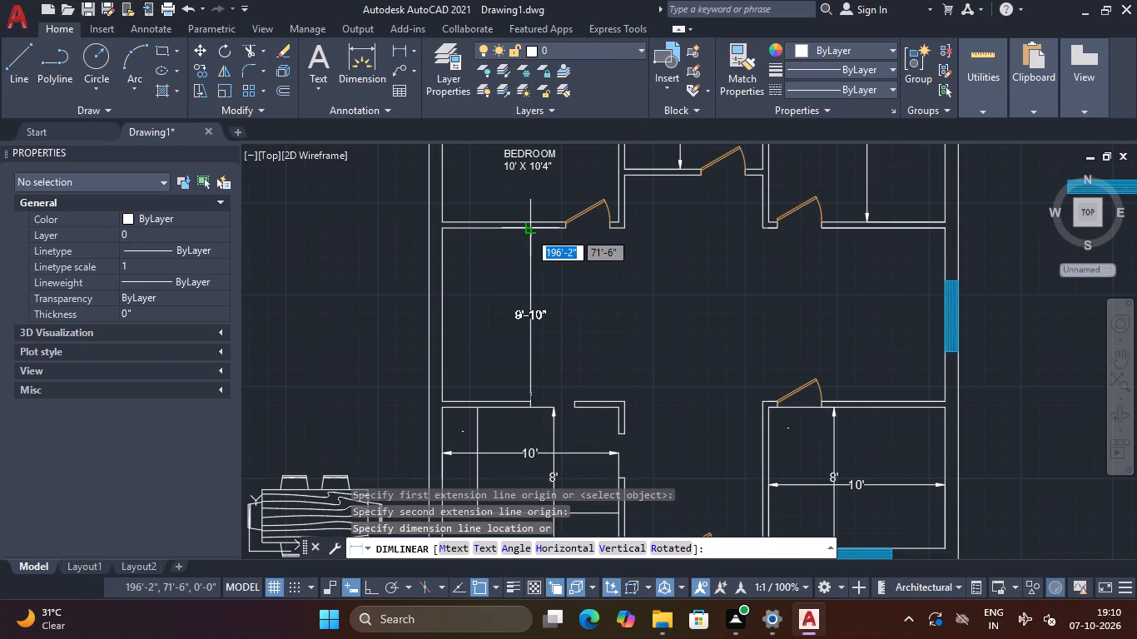
click(546, 235)
Add a horizontal linear dimension from the central hall's upper-left corner to the near jamb of the upper-left bedroom door.
key(space)
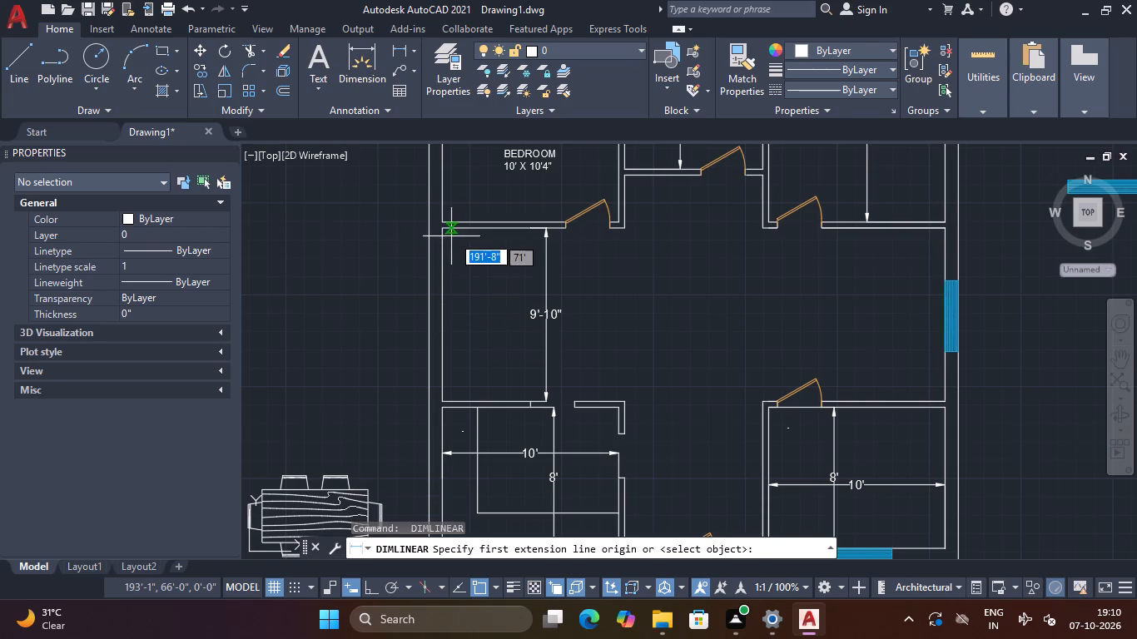
click(444, 230)
click(560, 229)
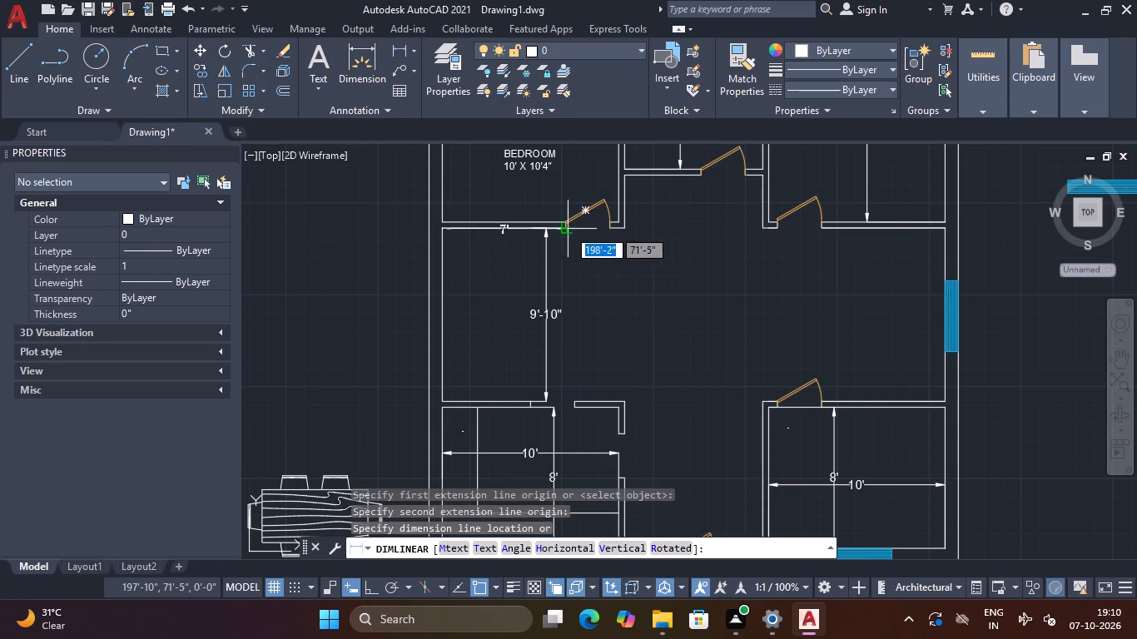
click(571, 272)
Add a two-line multiline text label reading DINING AREA and 7' X 9' 10" at the left end of the central hall.
scroll(578, 268, up, 1)
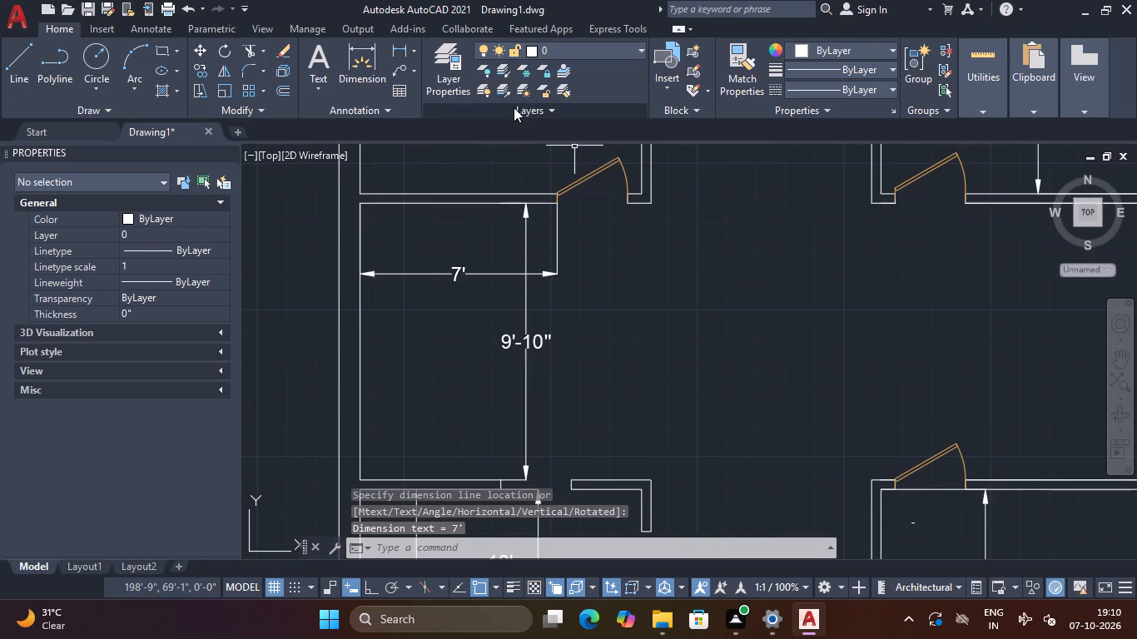
click(322, 56)
click(387, 299)
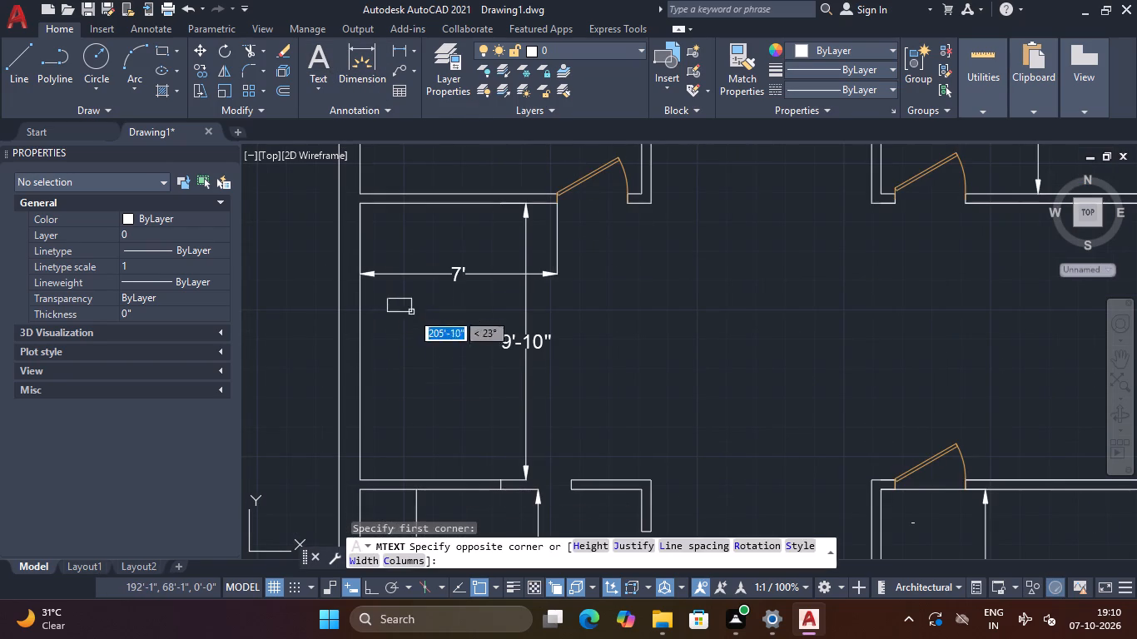
click(573, 380)
text(DINING AREA)
key(space)
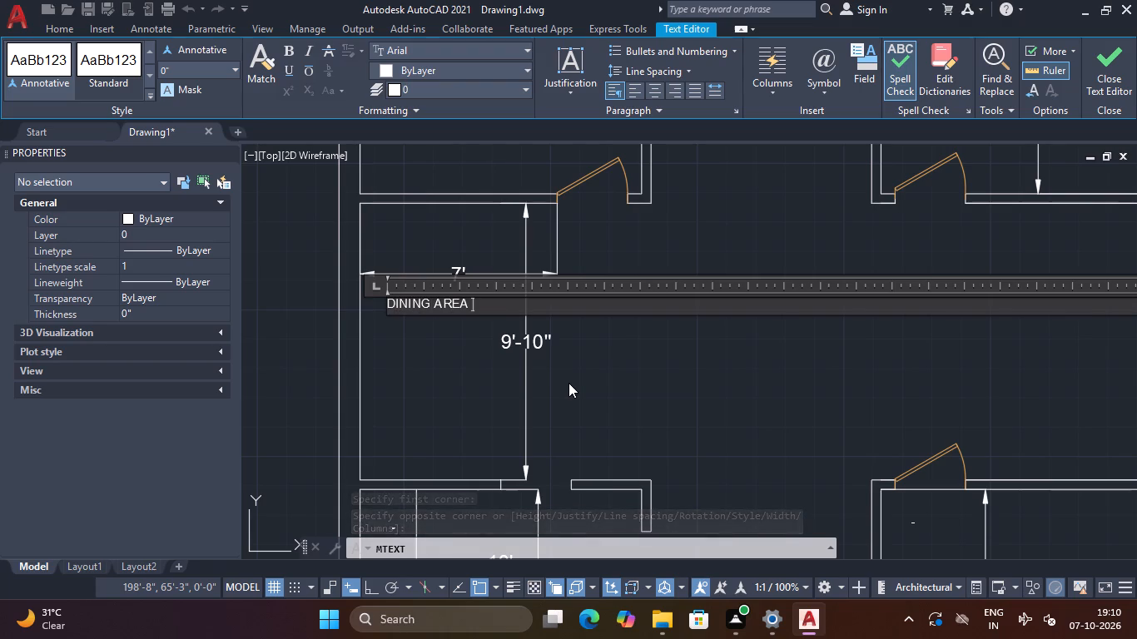
key(Return)
key(7)
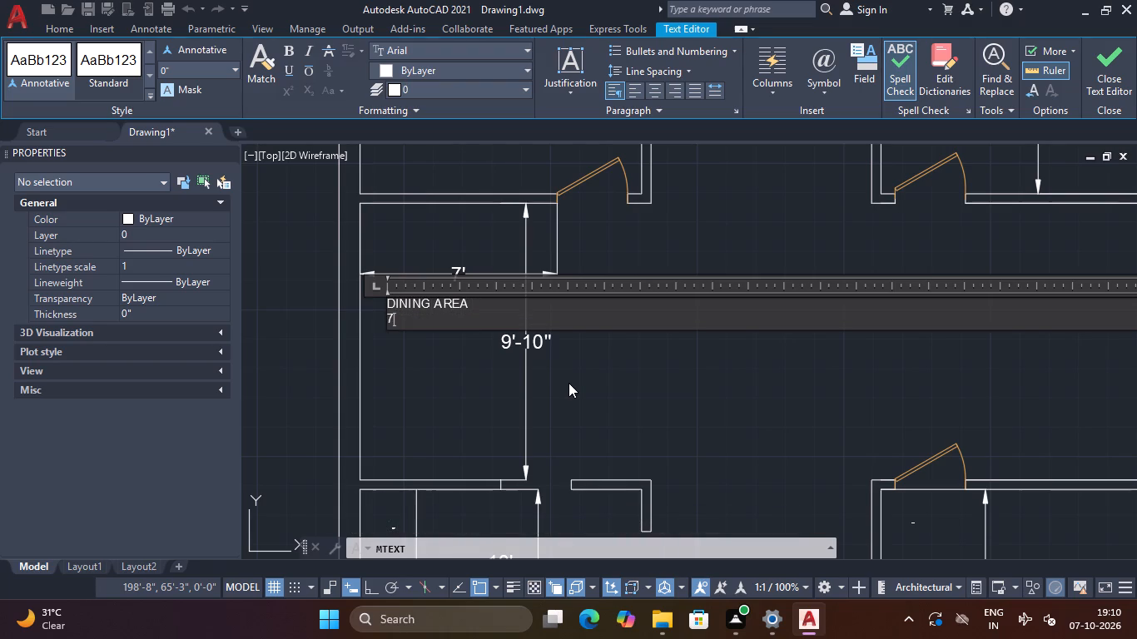
text(' X)
key(space)
text(9')
key(space)
text(10")
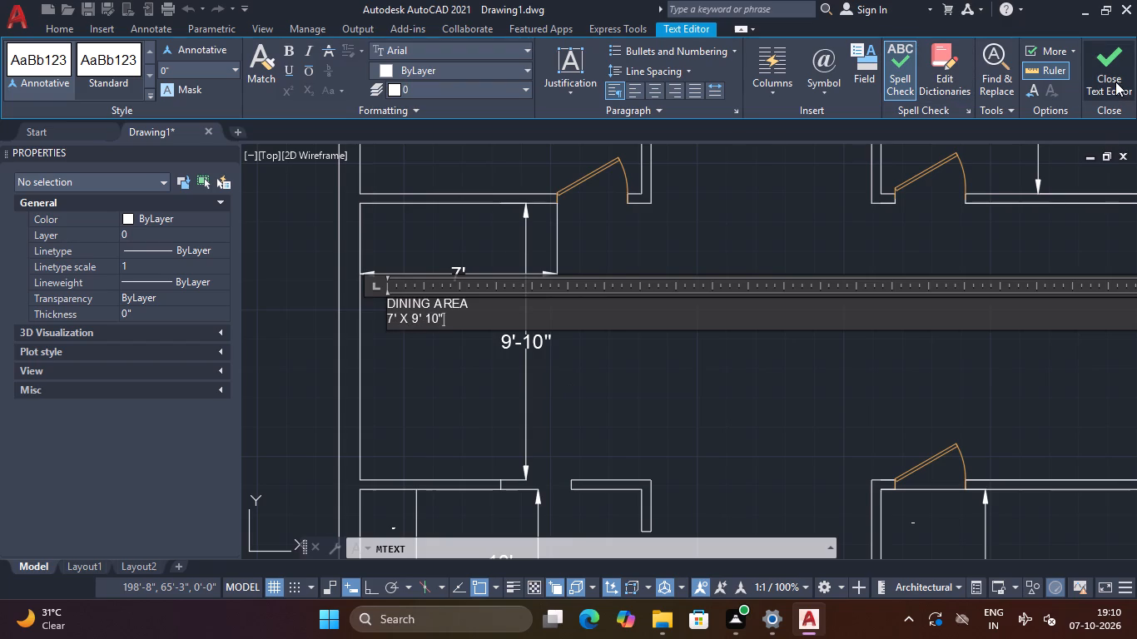
click(1115, 82)
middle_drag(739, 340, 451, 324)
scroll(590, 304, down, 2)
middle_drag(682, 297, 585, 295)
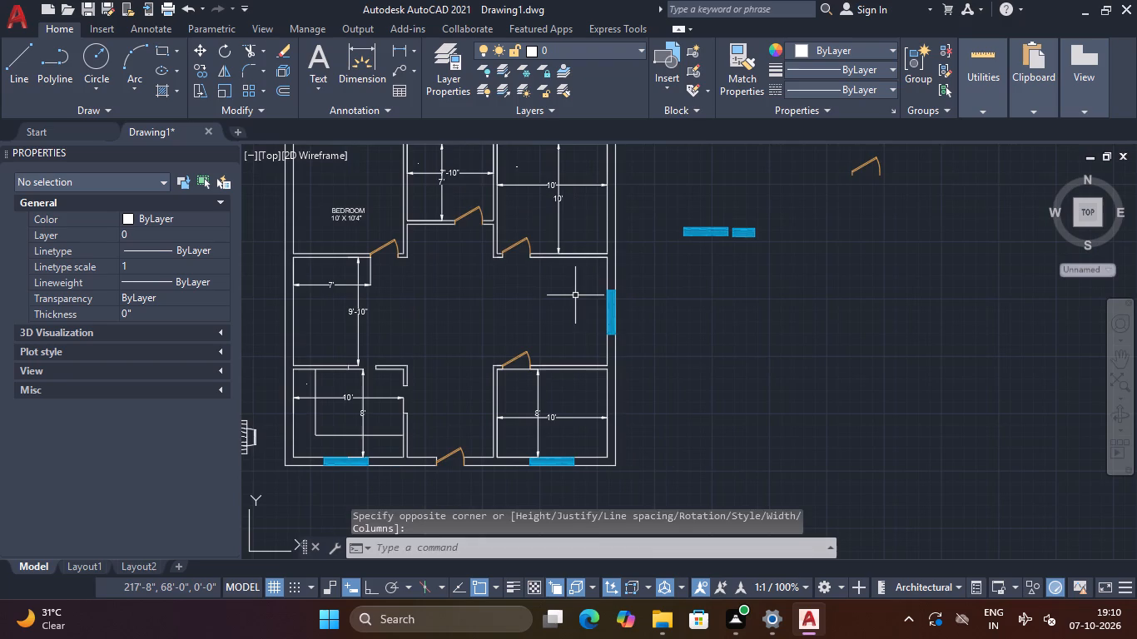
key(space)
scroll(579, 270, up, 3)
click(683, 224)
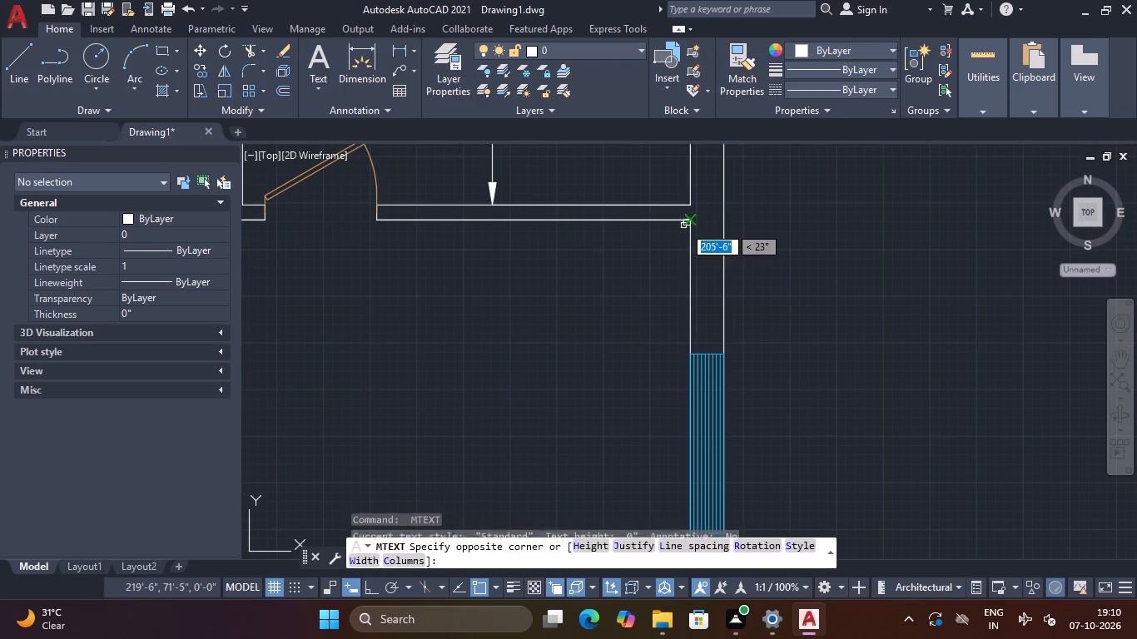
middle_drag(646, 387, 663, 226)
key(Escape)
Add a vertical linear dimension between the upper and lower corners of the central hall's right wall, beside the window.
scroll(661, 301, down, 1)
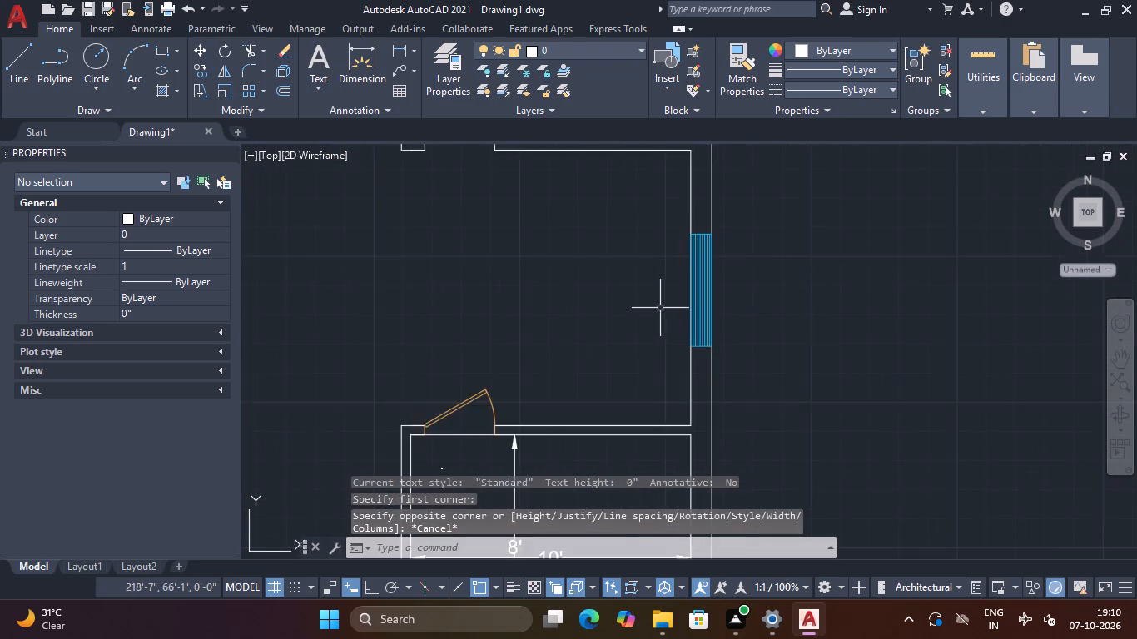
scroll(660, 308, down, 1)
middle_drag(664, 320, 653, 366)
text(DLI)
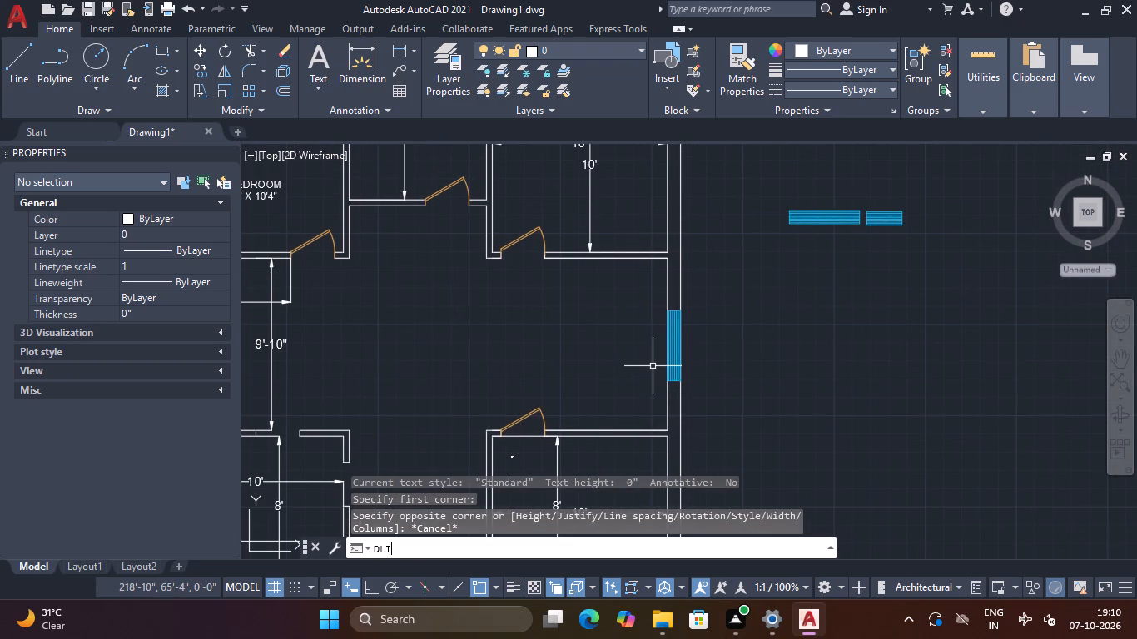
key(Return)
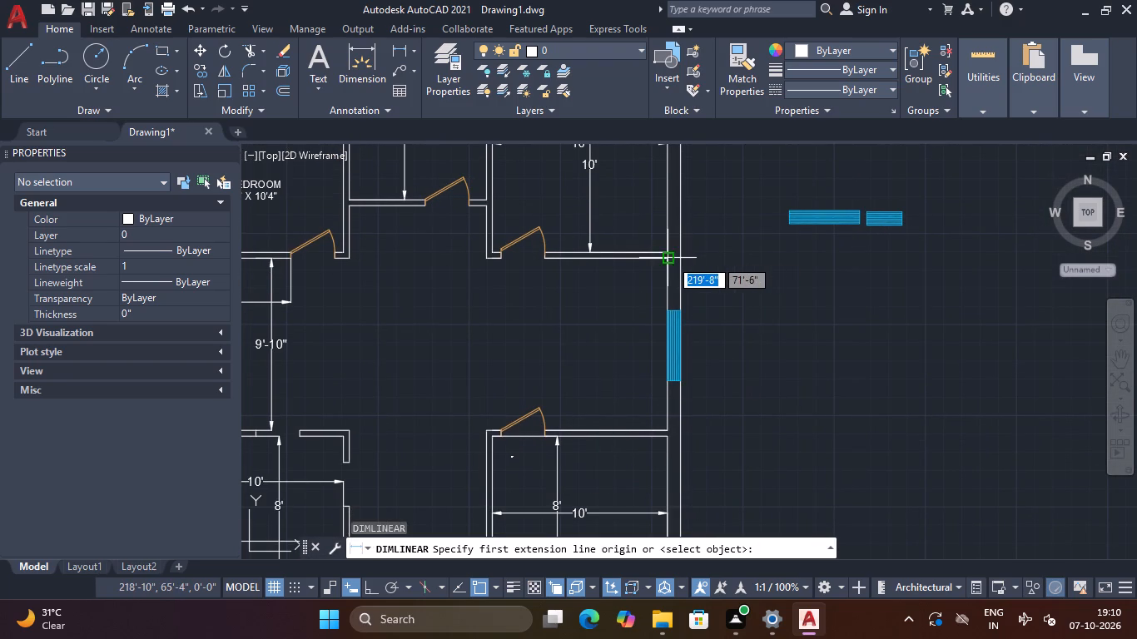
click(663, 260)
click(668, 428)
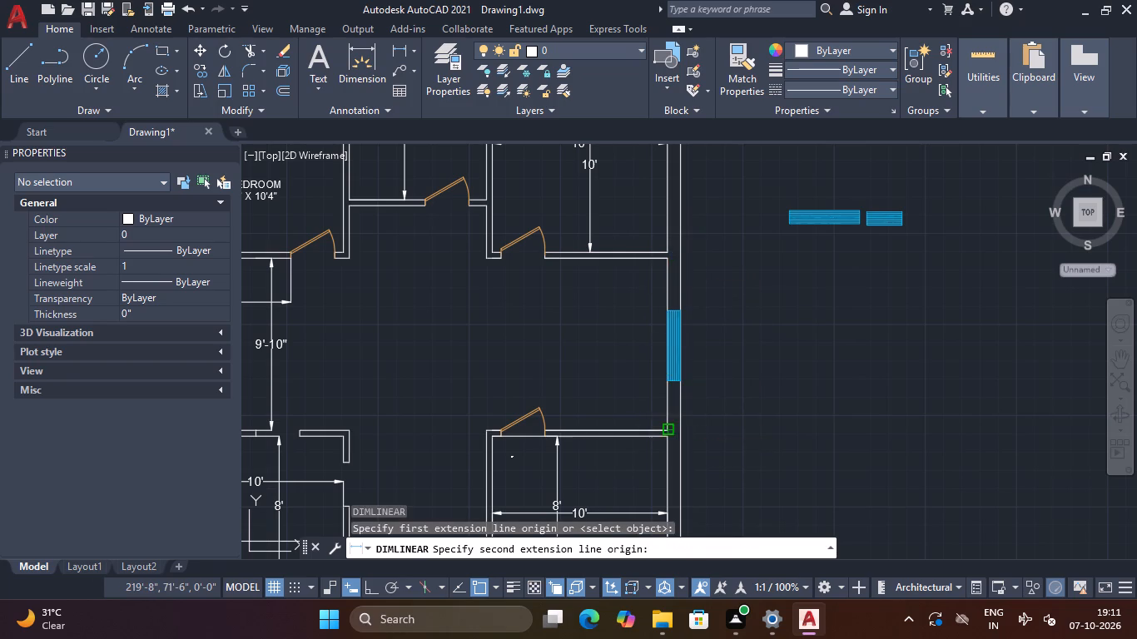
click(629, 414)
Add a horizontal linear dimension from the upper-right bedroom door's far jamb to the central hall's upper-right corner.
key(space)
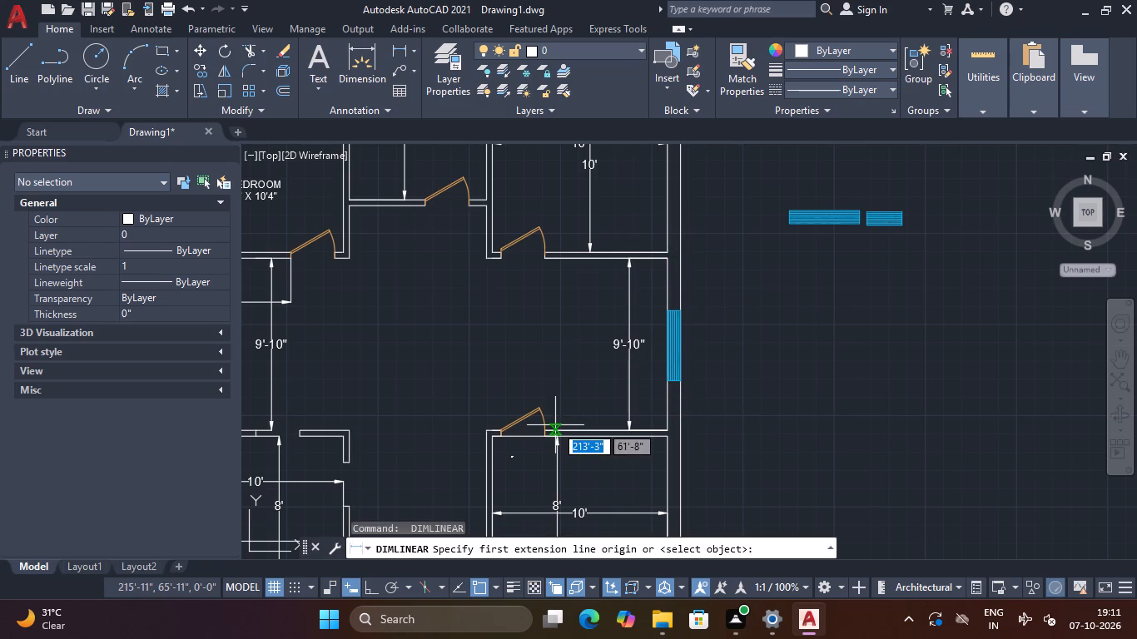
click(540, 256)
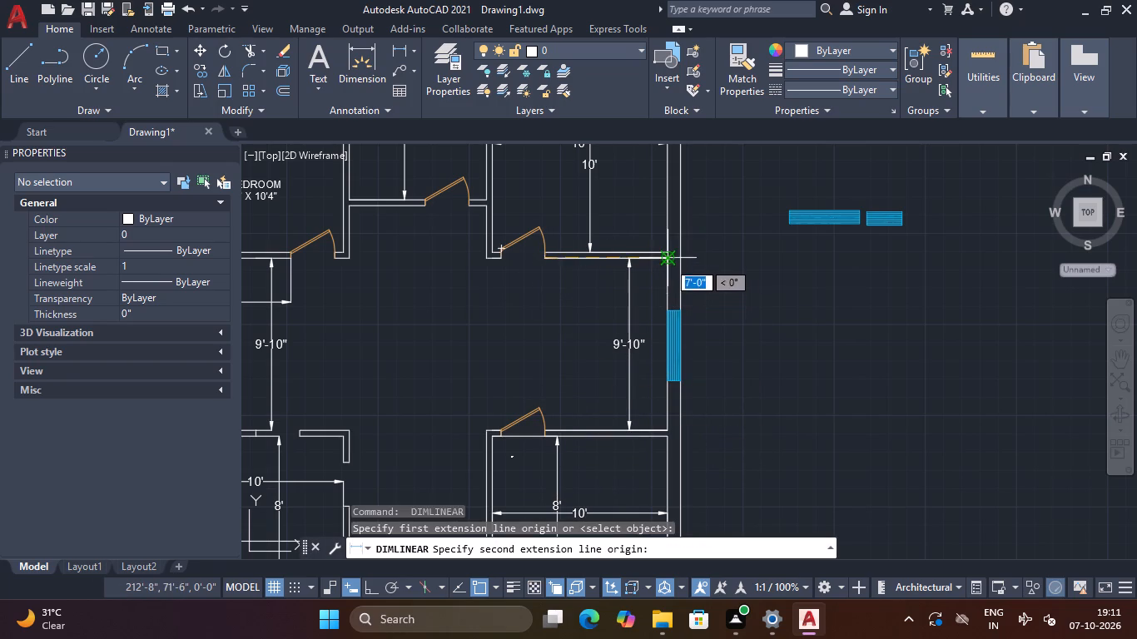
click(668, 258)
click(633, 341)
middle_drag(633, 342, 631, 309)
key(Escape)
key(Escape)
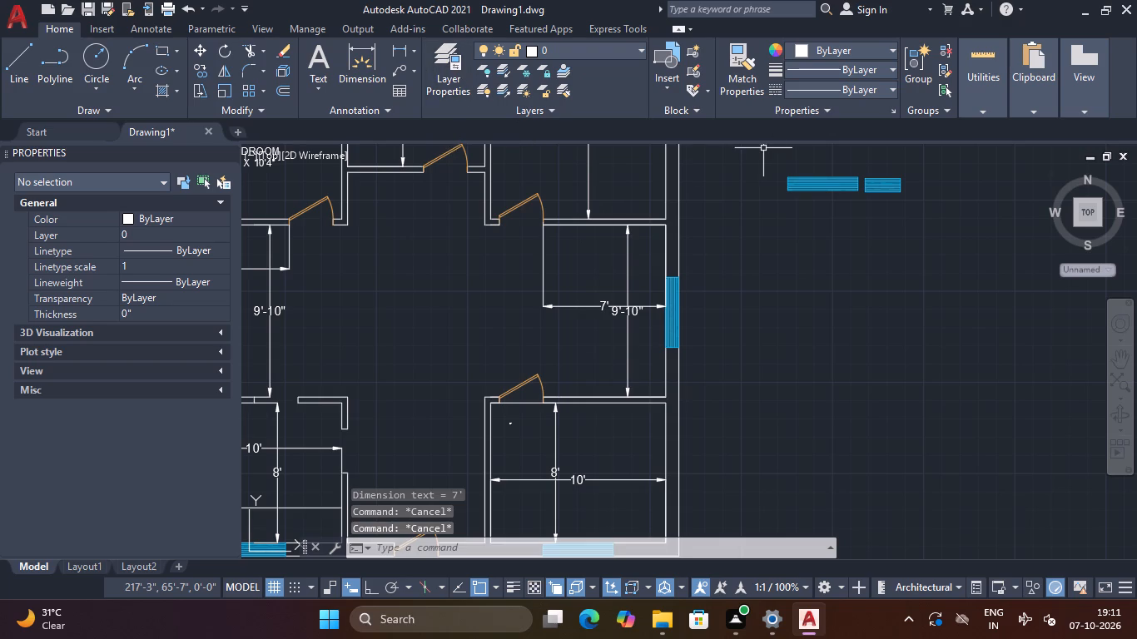
Add a two-line multiline text label reading LIVING AREA and 7' X 9' 10" at the right end of the central hall.
click(314, 61)
click(530, 250)
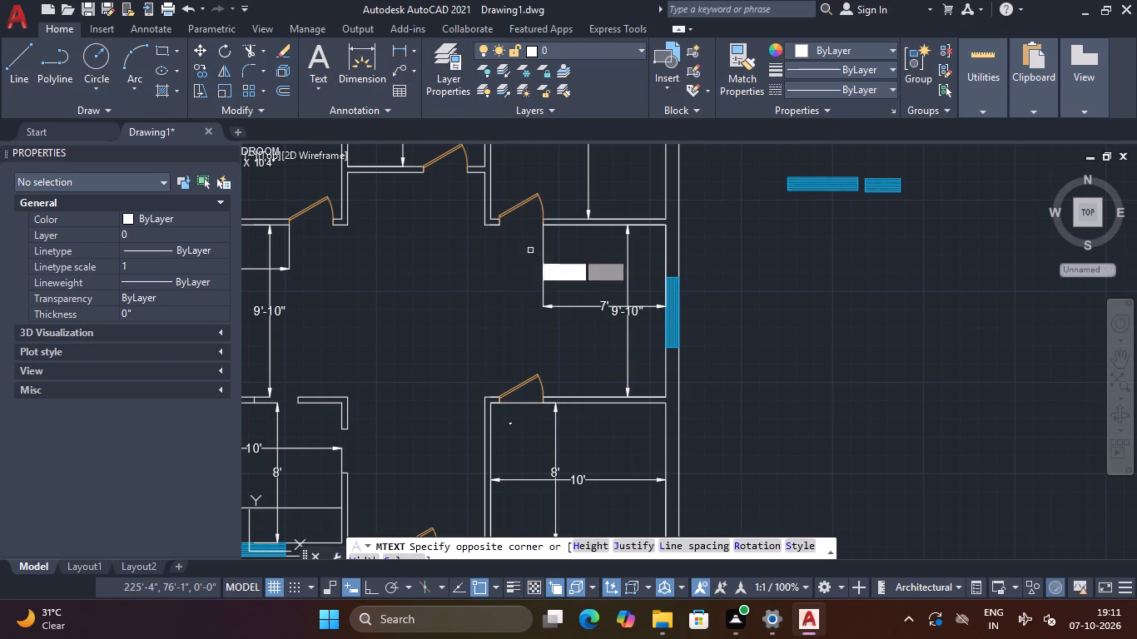
click(639, 319)
text(LIVIN)
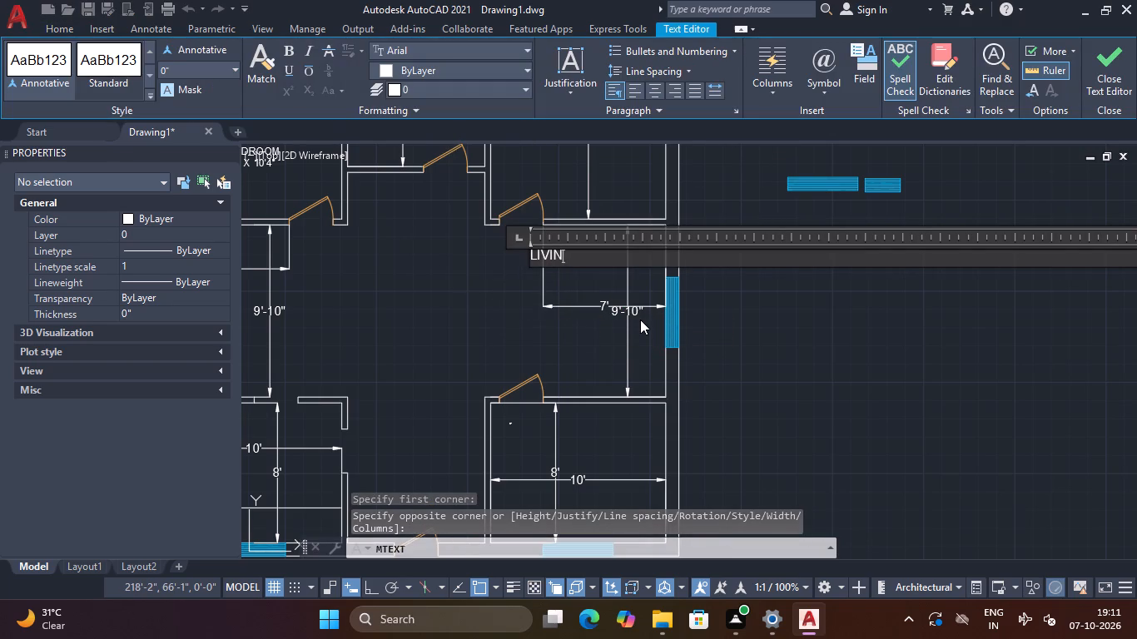
text(G)
key(space)
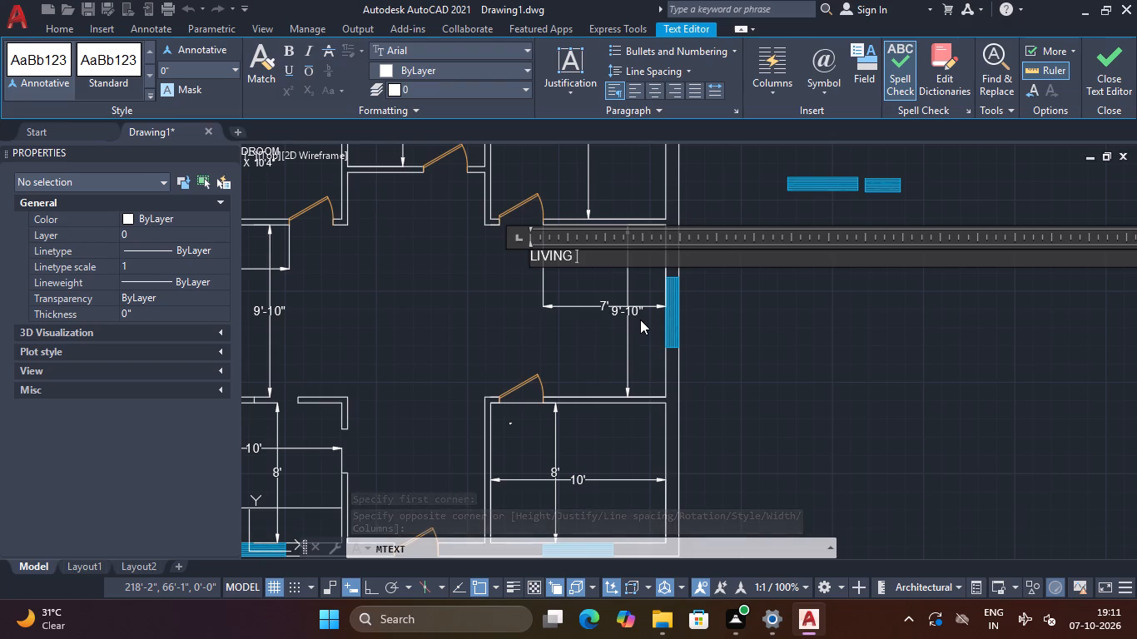
text(AREA)
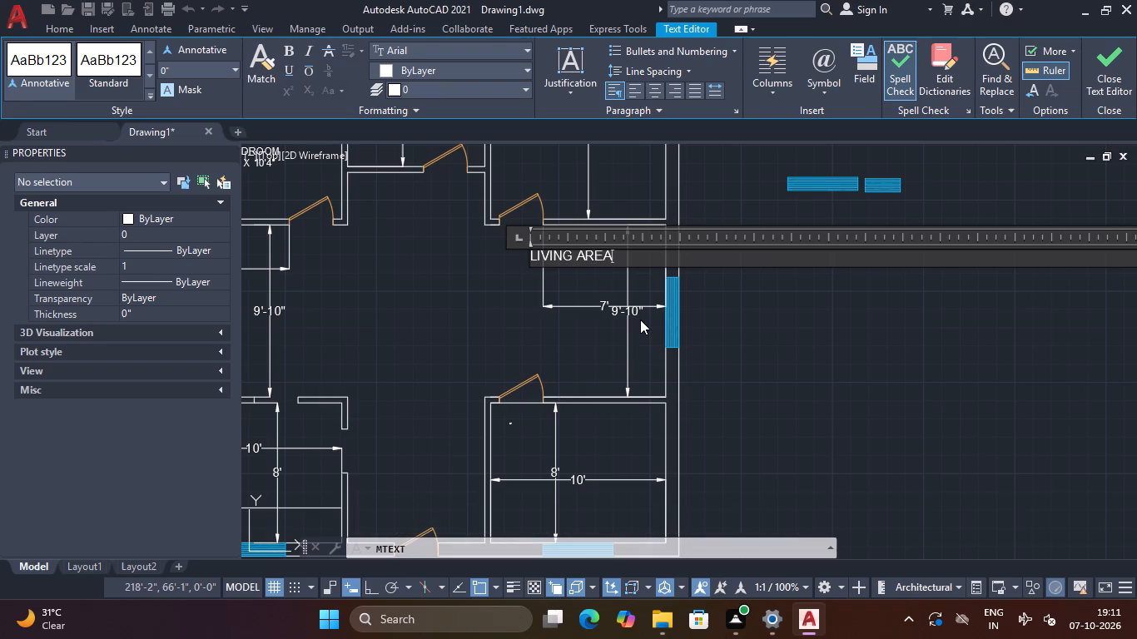
key(Return)
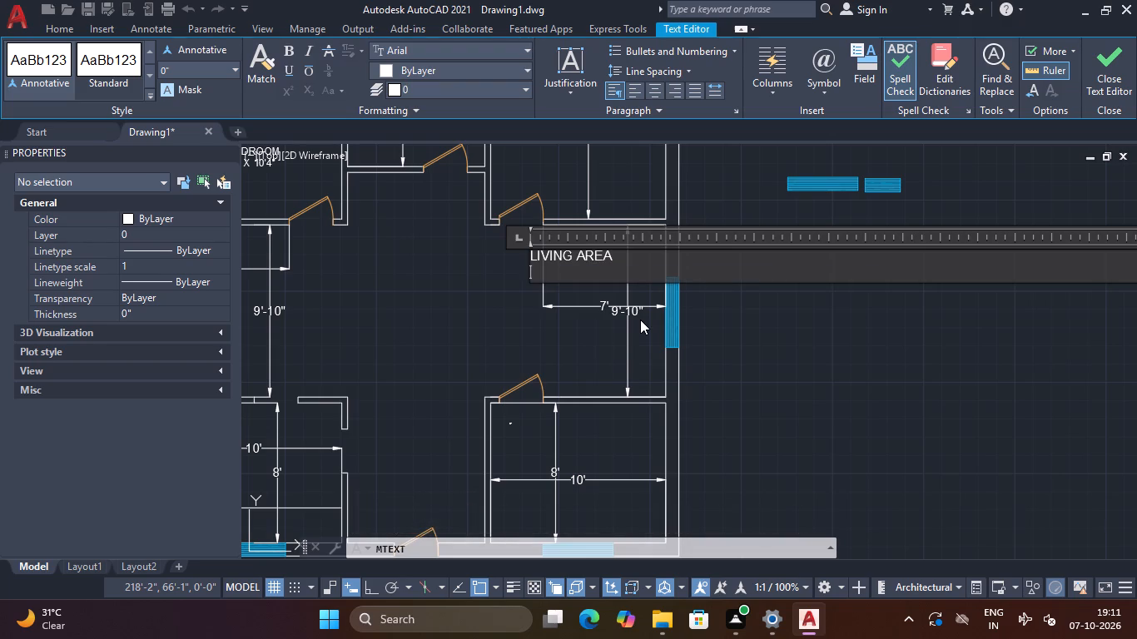
text(7' X)
key(space)
text(9')
key(space)
text(10")
key(Return)
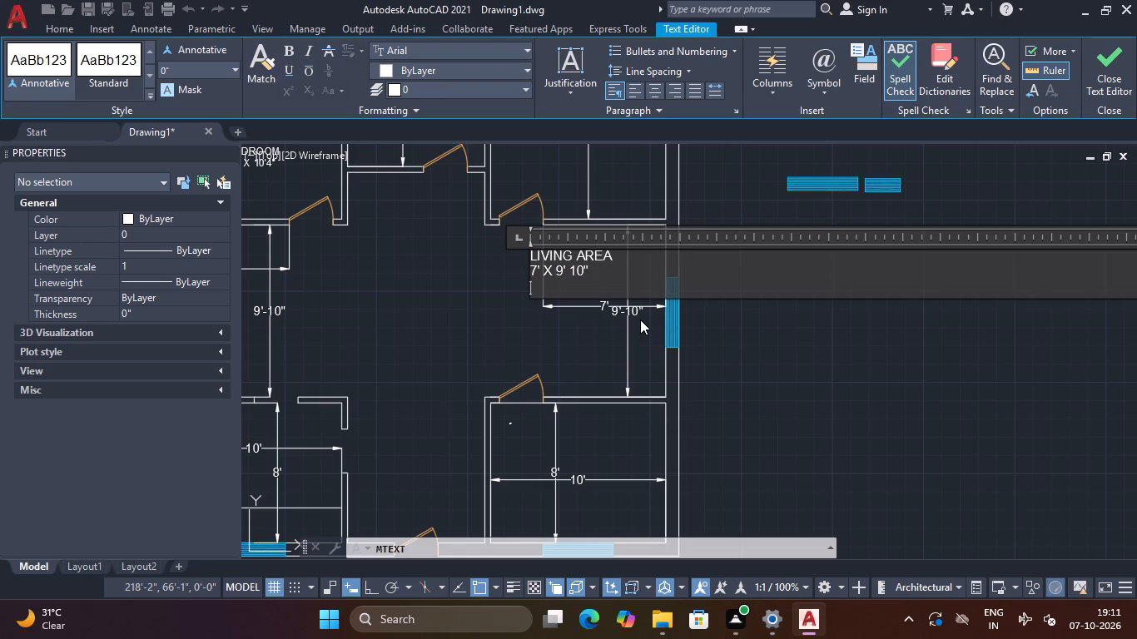
key(BackSpace)
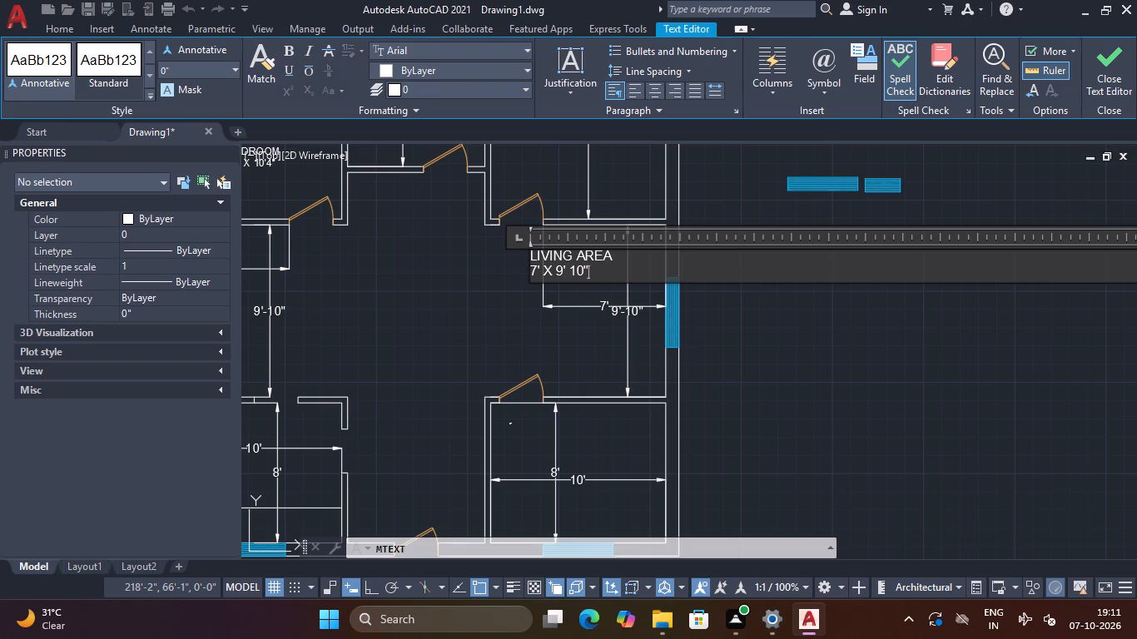
click(1127, 66)
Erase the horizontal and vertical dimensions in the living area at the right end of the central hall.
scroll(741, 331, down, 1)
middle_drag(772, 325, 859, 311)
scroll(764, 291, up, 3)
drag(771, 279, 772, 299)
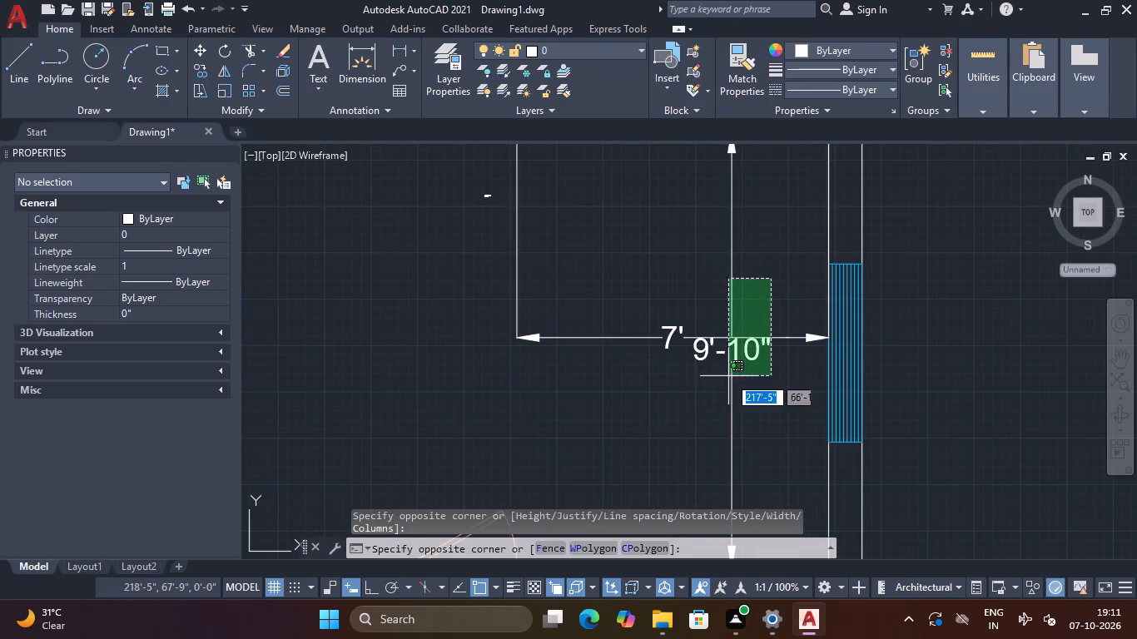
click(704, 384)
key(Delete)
Erase the horizontal and vertical dimensions in the upper-right bedroom.
scroll(720, 366, down, 4)
scroll(710, 330, up, 1)
middle_drag(710, 330, 702, 404)
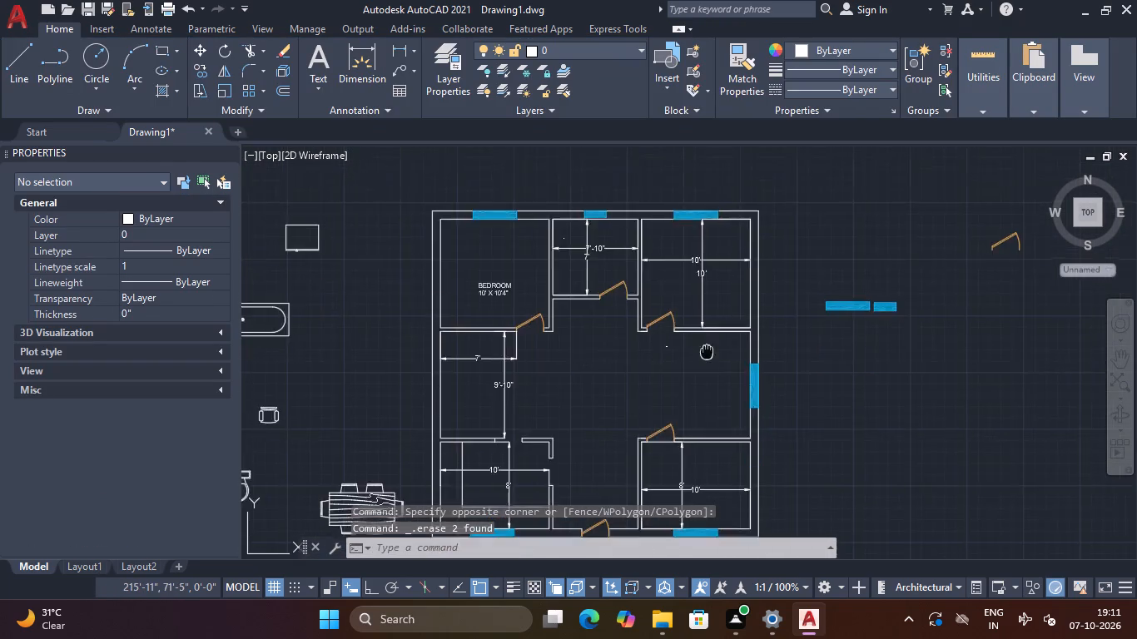
middle_drag(702, 404, 702, 408)
scroll(703, 319, up, 3)
drag(703, 319, 692, 360)
click(657, 419)
key(Delete)
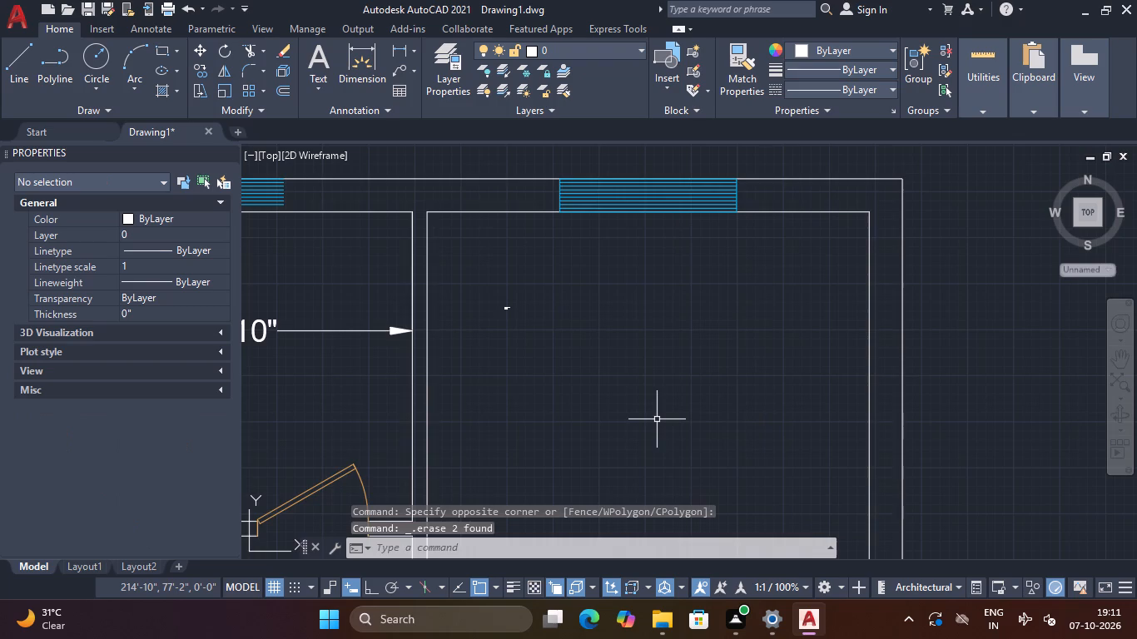
Erase the horizontal and vertical dimensions in the small top-middle room.
scroll(657, 419, down, 4)
middle_drag(657, 419, 734, 354)
scroll(678, 346, up, 3)
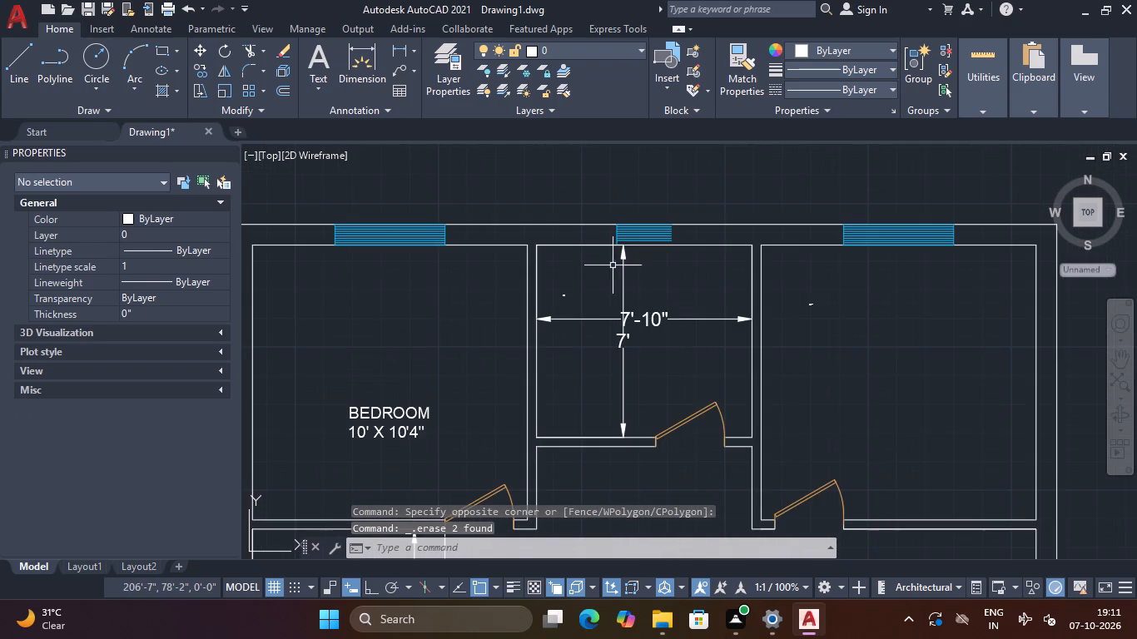
click(612, 264)
click(654, 357)
drag(670, 294, 661, 305)
click(602, 383)
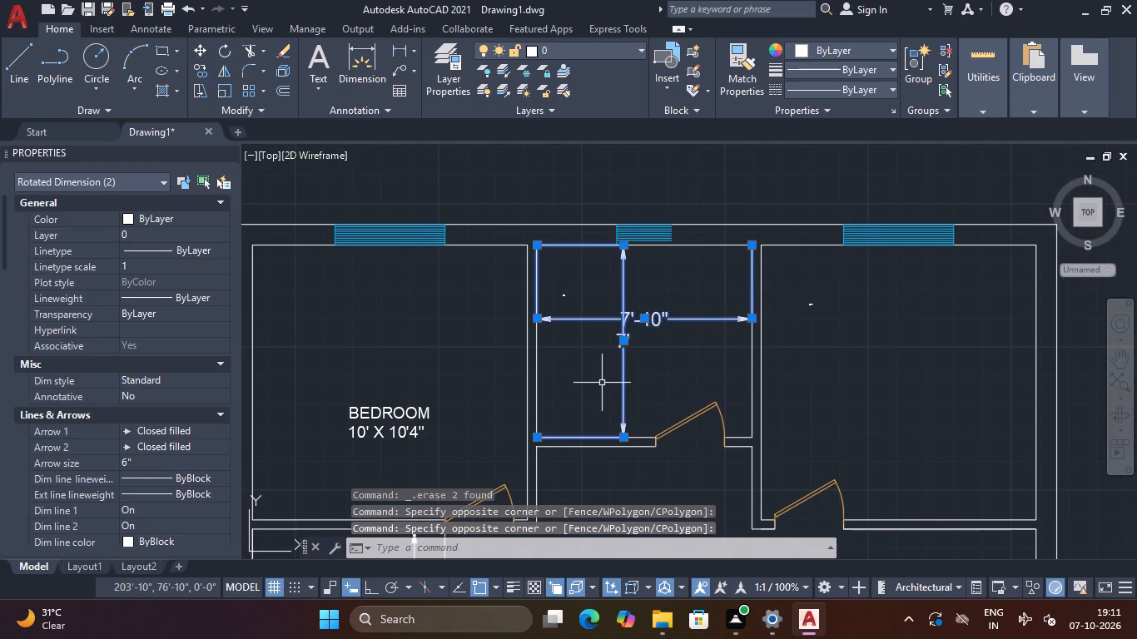
key(Delete)
Erase the horizontal and vertical dimensions in the dining area at the left end of the central hall.
scroll(602, 383, down, 2)
middle_drag(610, 365, 648, 287)
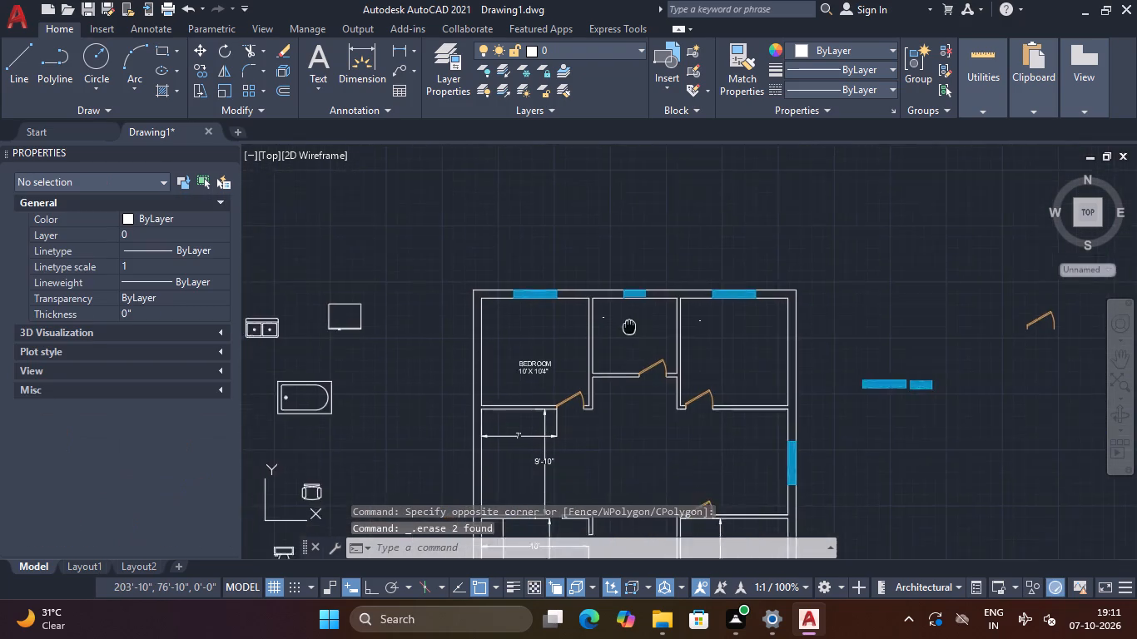
middle_drag(648, 287, 650, 284)
scroll(554, 435, up, 3)
click(624, 255)
click(578, 312)
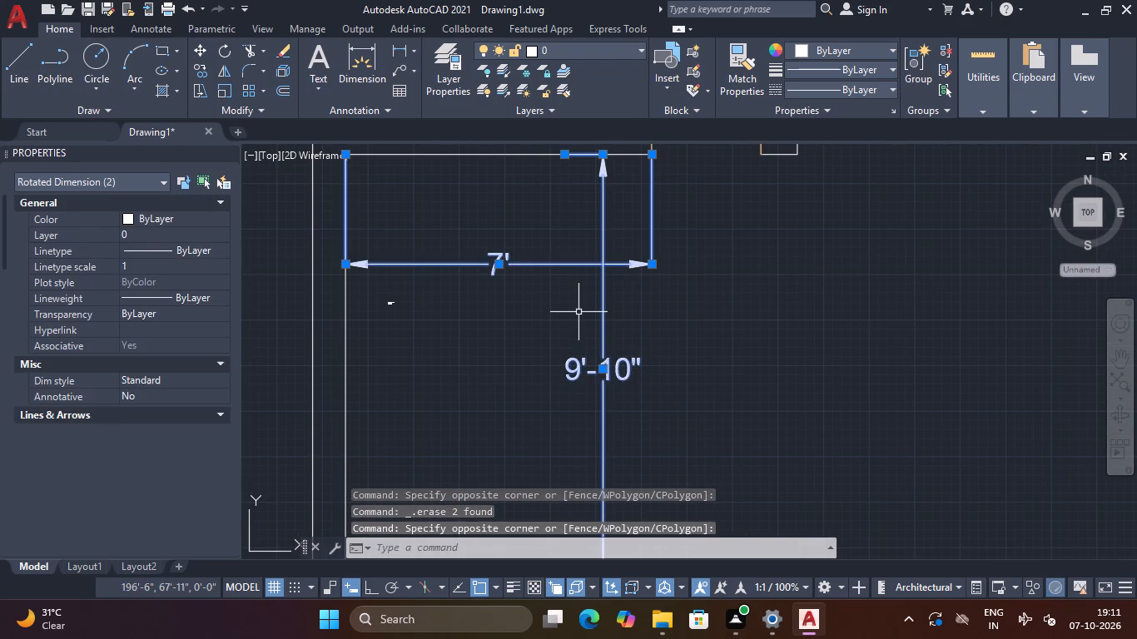
key(Delete)
key(Delete)
Erase the horizontal and vertical dimensions in the kitchen, the lower-left room of the plan.
scroll(579, 313, down, 4)
middle_drag(579, 313, 662, 182)
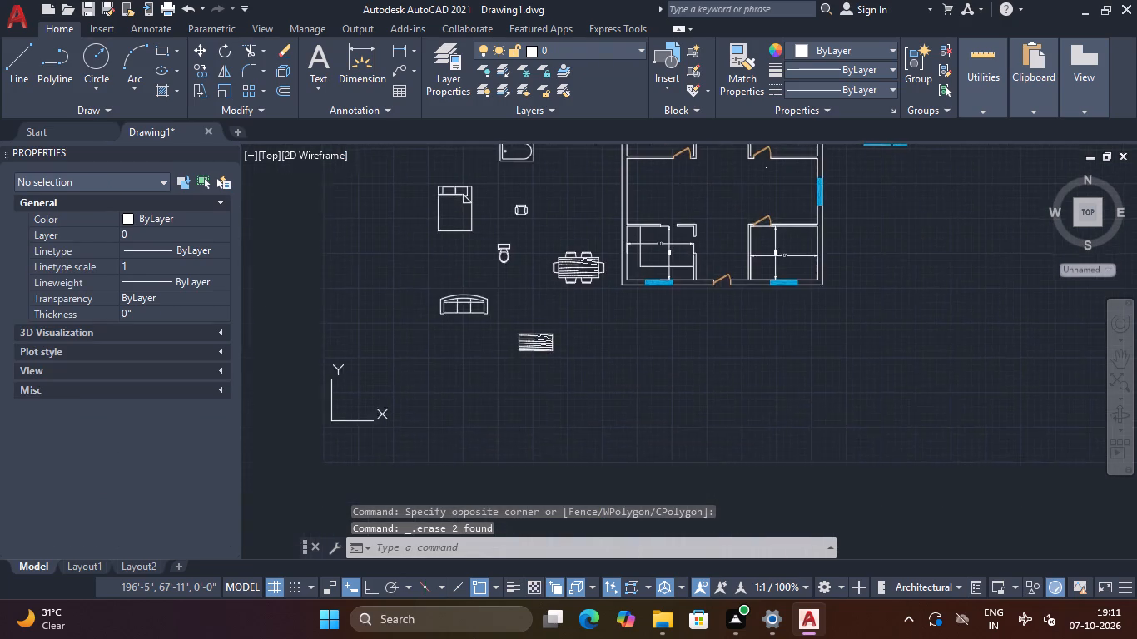
scroll(651, 255, up, 3)
click(727, 182)
click(676, 246)
key(Delete)
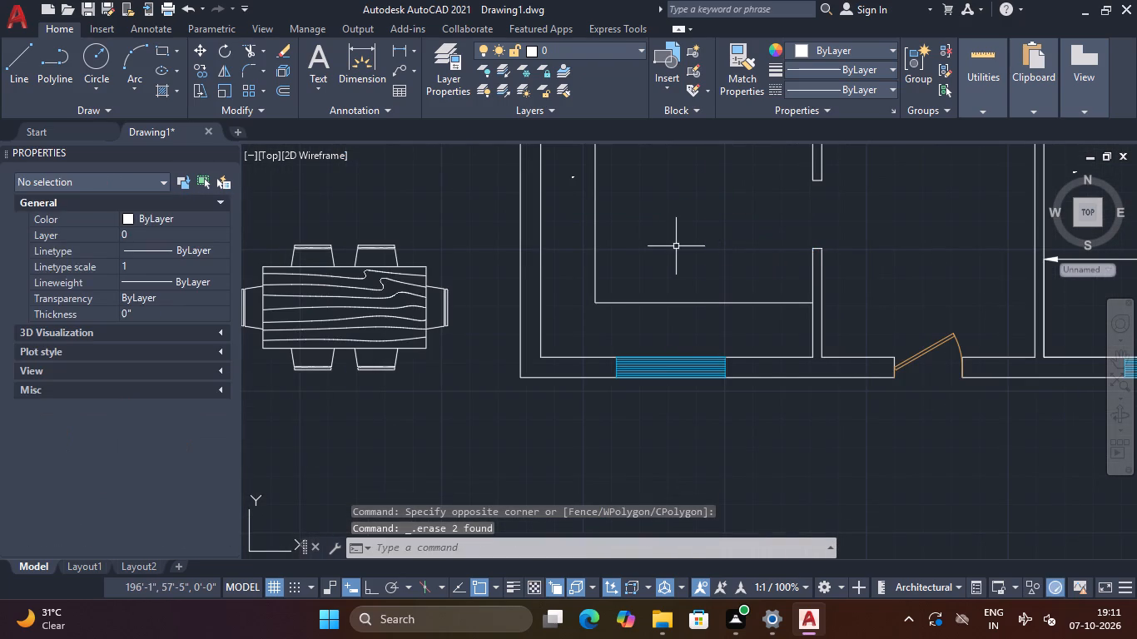
Erase the horizontal and vertical dimensions in the lower-right bedroom.
scroll(757, 246, down, 2)
middle_drag(796, 228, 633, 283)
scroll(748, 314, up, 2)
drag(779, 272, 737, 302)
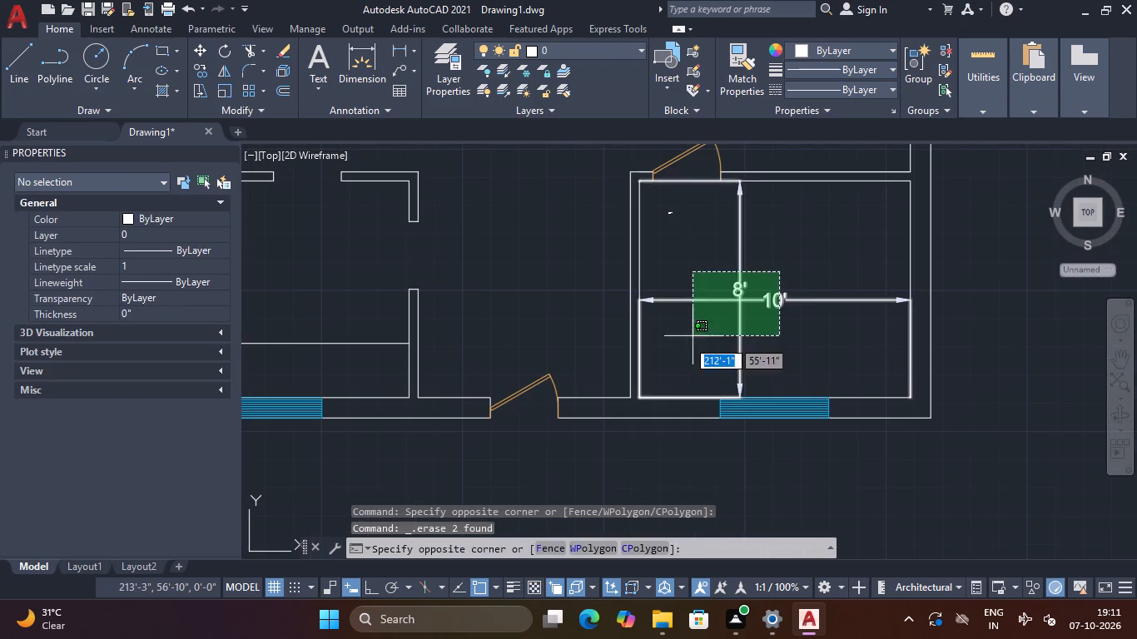
click(670, 349)
key(Delete)
Match the upper-left BEDROOM label's text properties onto the TOILET, BEDROOM 2 and LIVING AREA labels.
text(MA)
key(space)
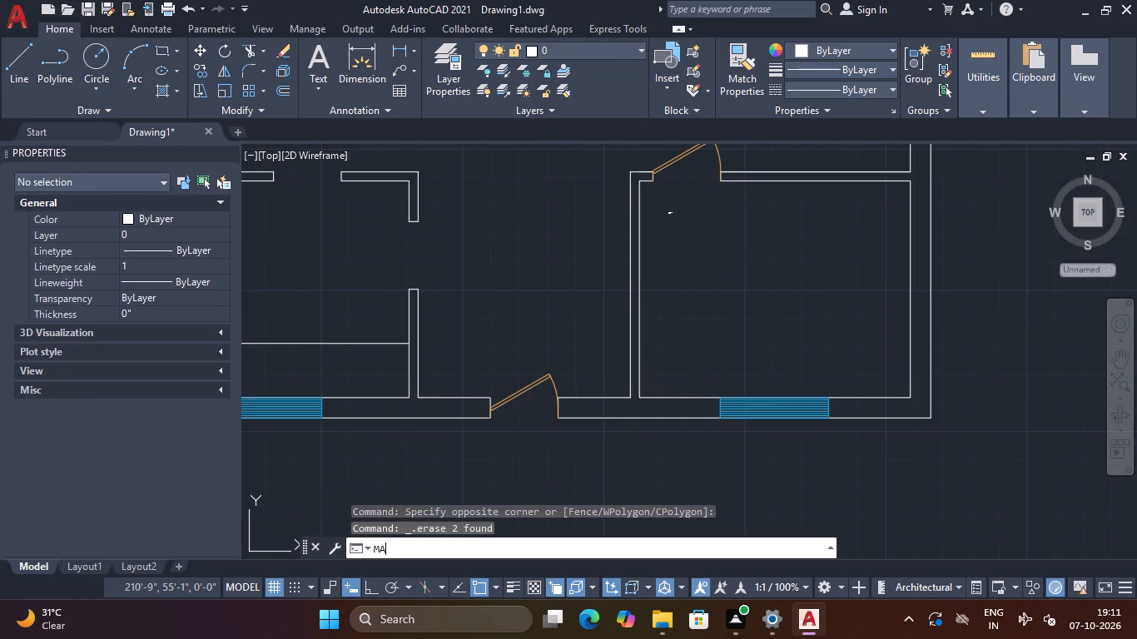
scroll(615, 315, down, 3)
middle_drag(600, 276, 591, 401)
scroll(509, 317, up, 2)
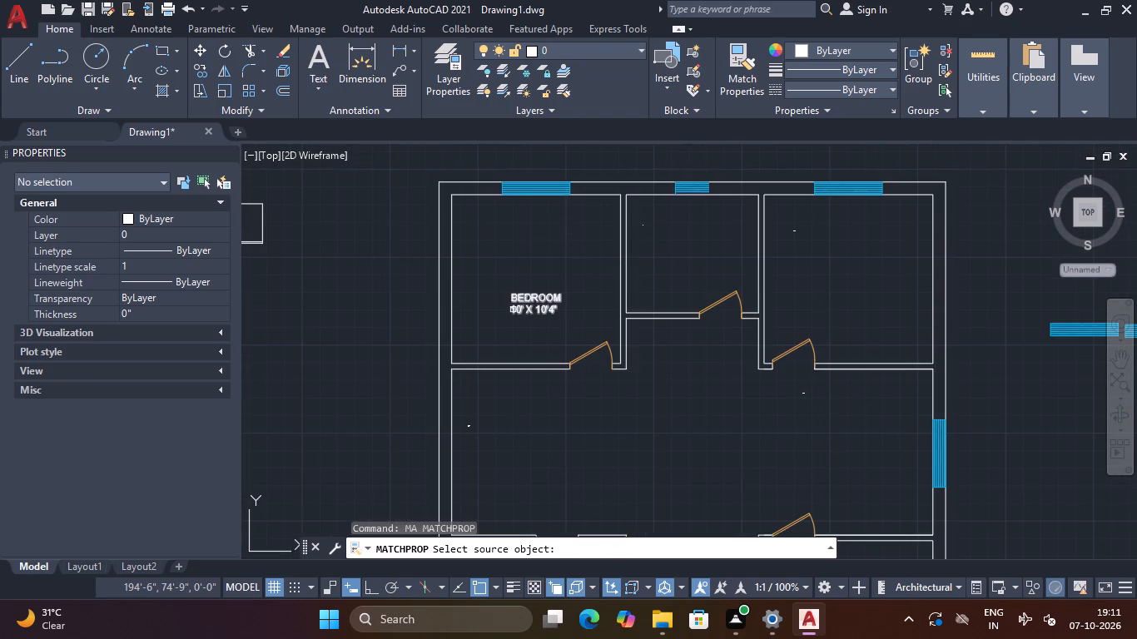
click(527, 303)
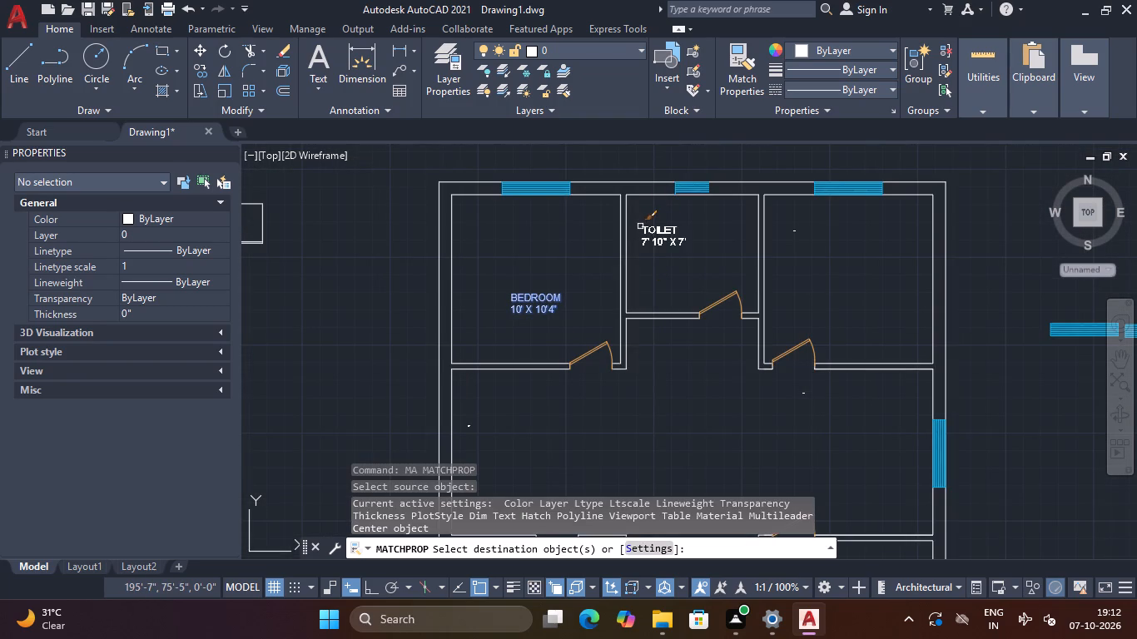
click(640, 226)
click(795, 229)
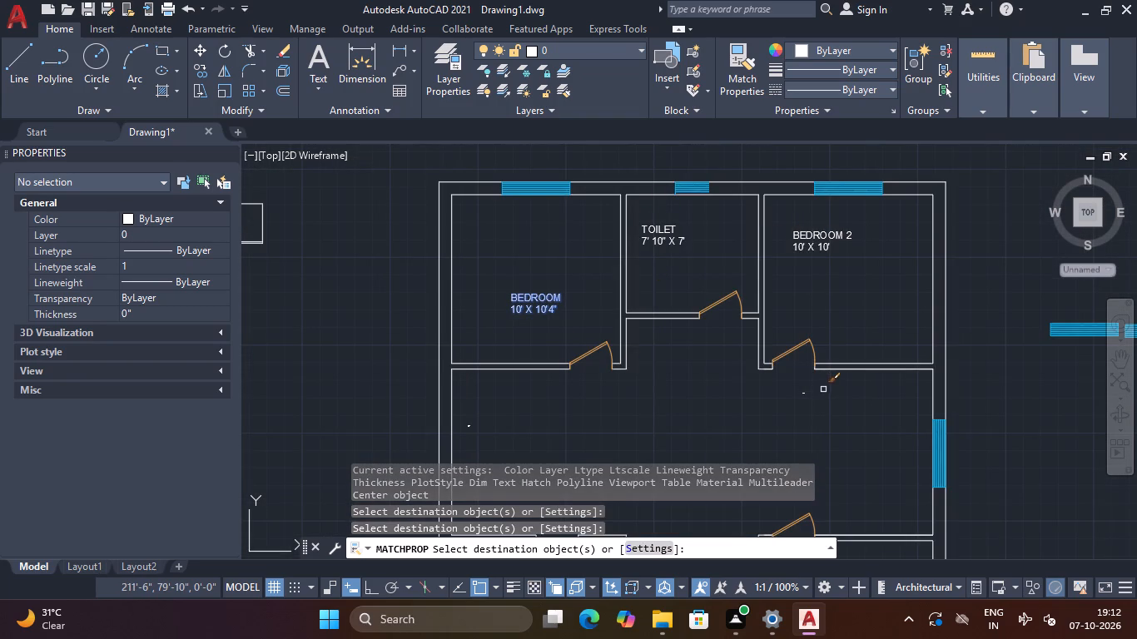
click(807, 394)
Match the same BEDROOM label properties onto the DINING AREA, KITCHEN and BEDROOM 3 labels, and end the command.
middle_drag(690, 408, 794, 339)
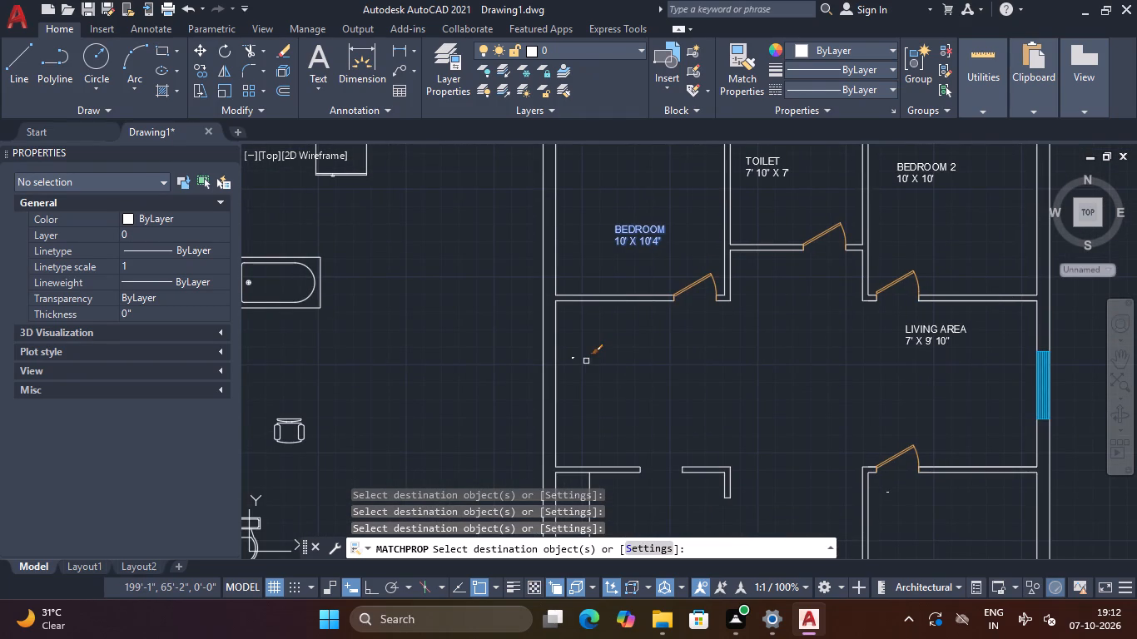
click(571, 359)
scroll(623, 392, down, 2)
middle_drag(631, 397, 655, 327)
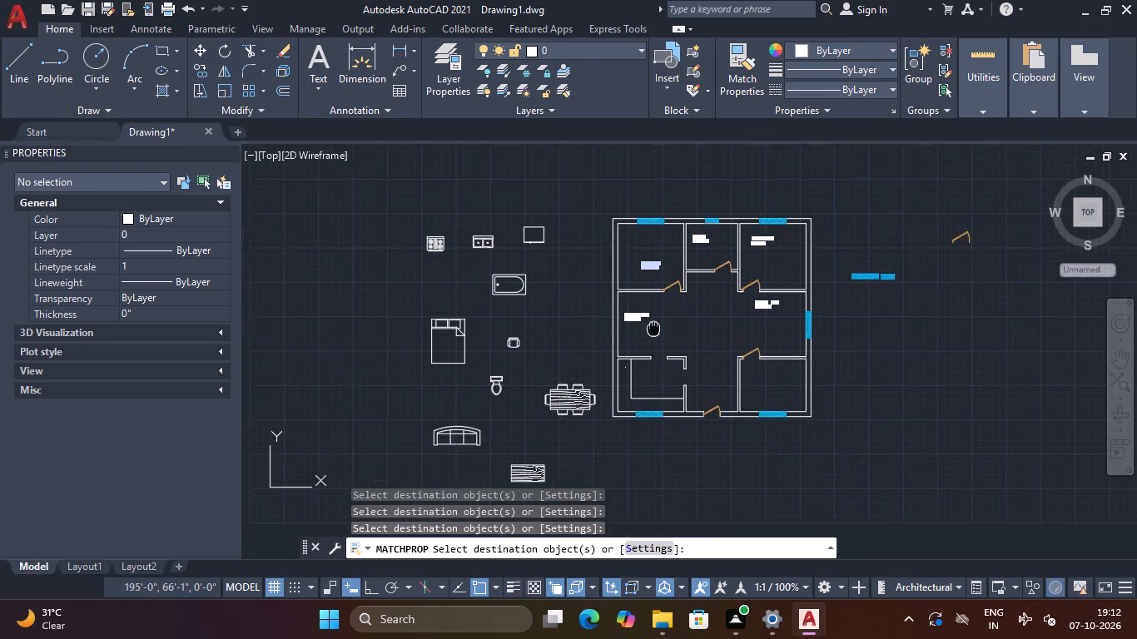
scroll(630, 363, up, 2)
click(624, 362)
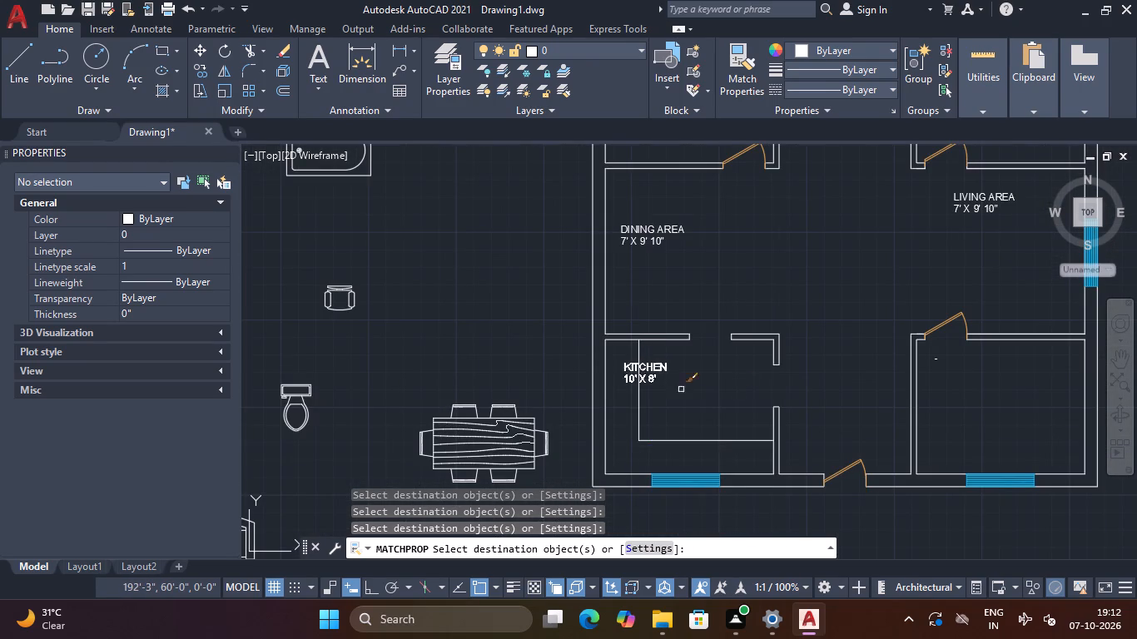
click(937, 359)
scroll(937, 391, down, 1)
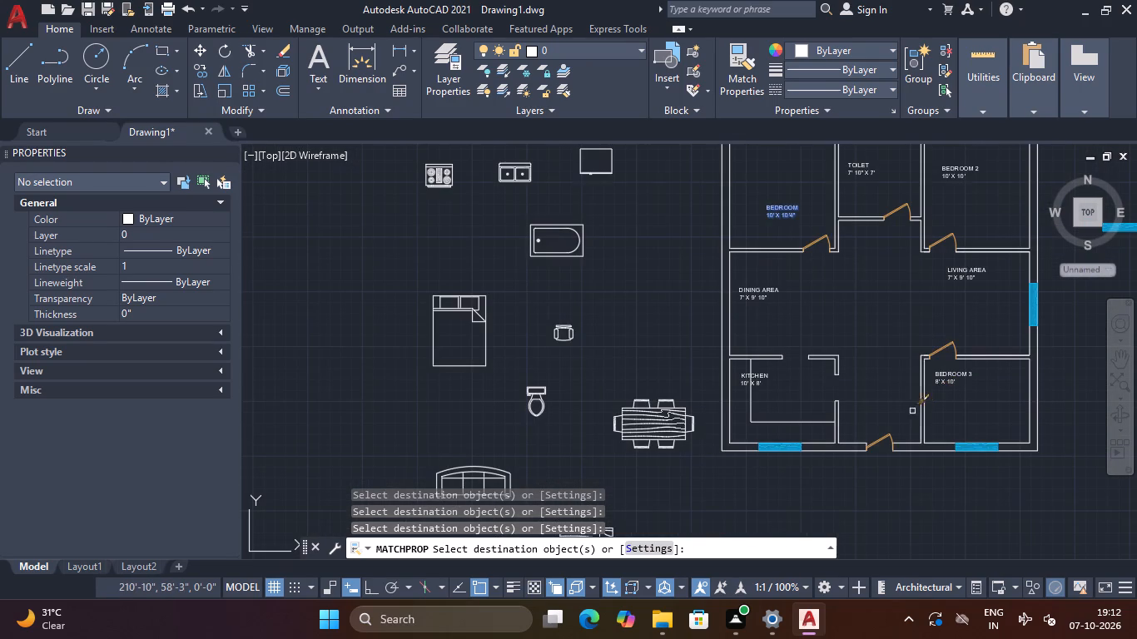
key(Escape)
middle_drag(862, 315, 852, 317)
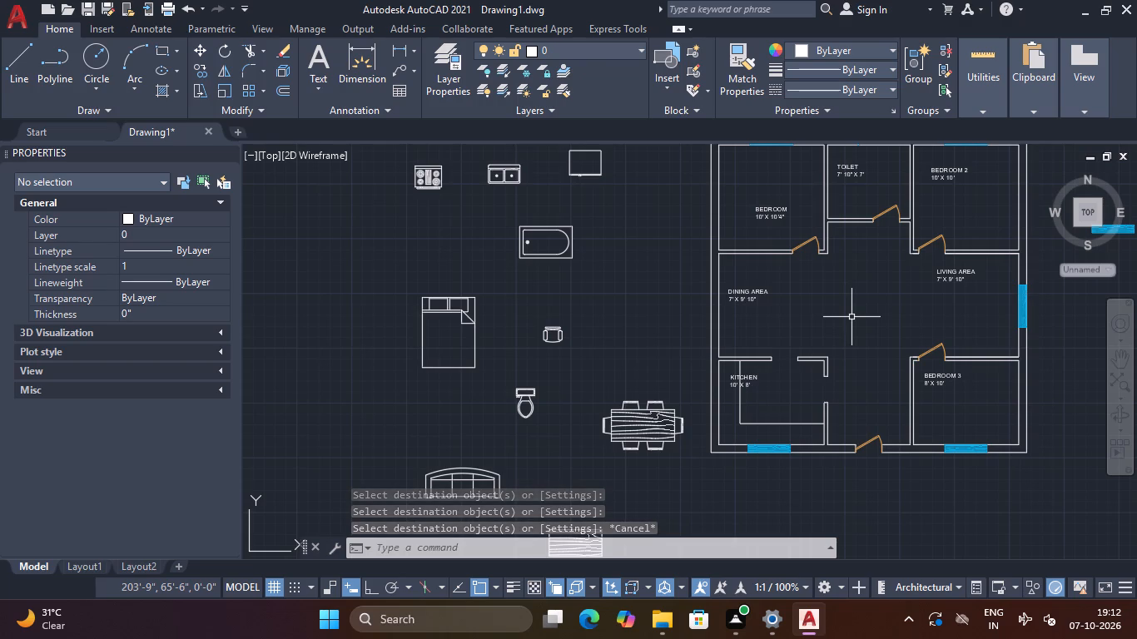
Draw a 2' by 2' rectangle as a side table from the upper-right corner of the bed block outside the plan.
middle_drag(508, 287, 504, 260)
text(REC)
key(space)
scroll(459, 295, up, 3)
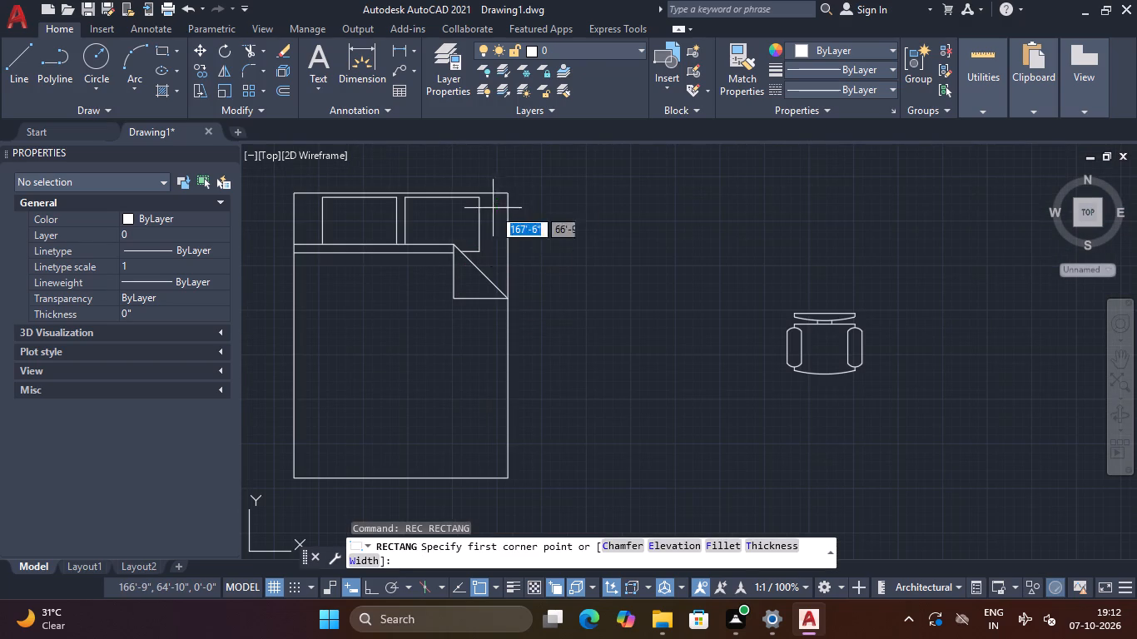
click(504, 192)
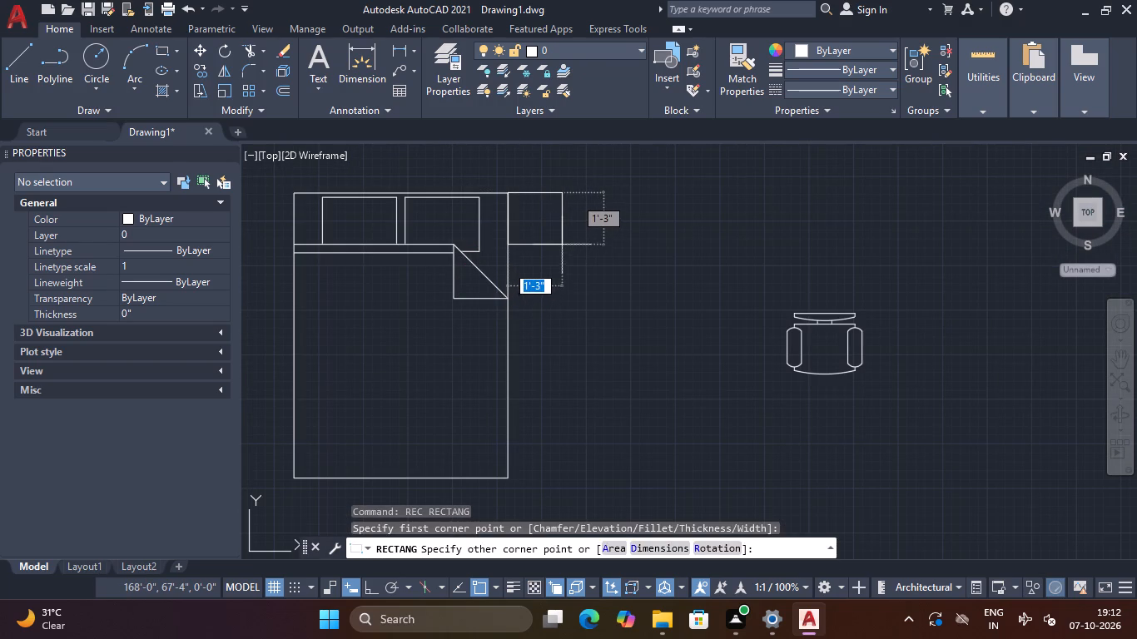
key(2)
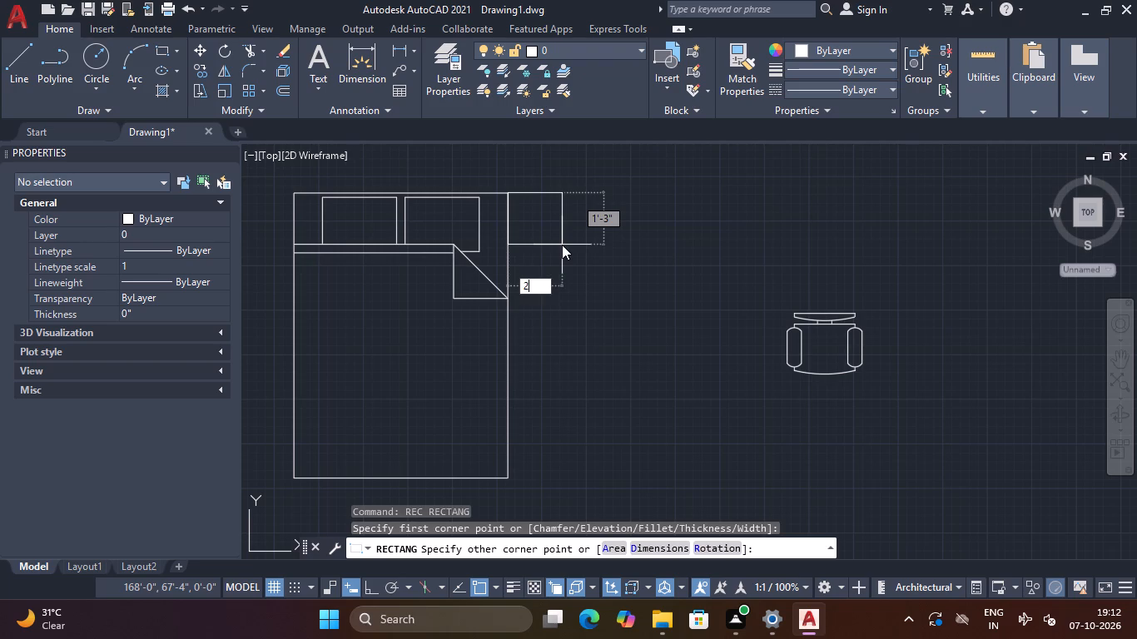
key(apostrophe)
key(Tab)
text(2')
key(Return)
scroll(563, 245, down, 2)
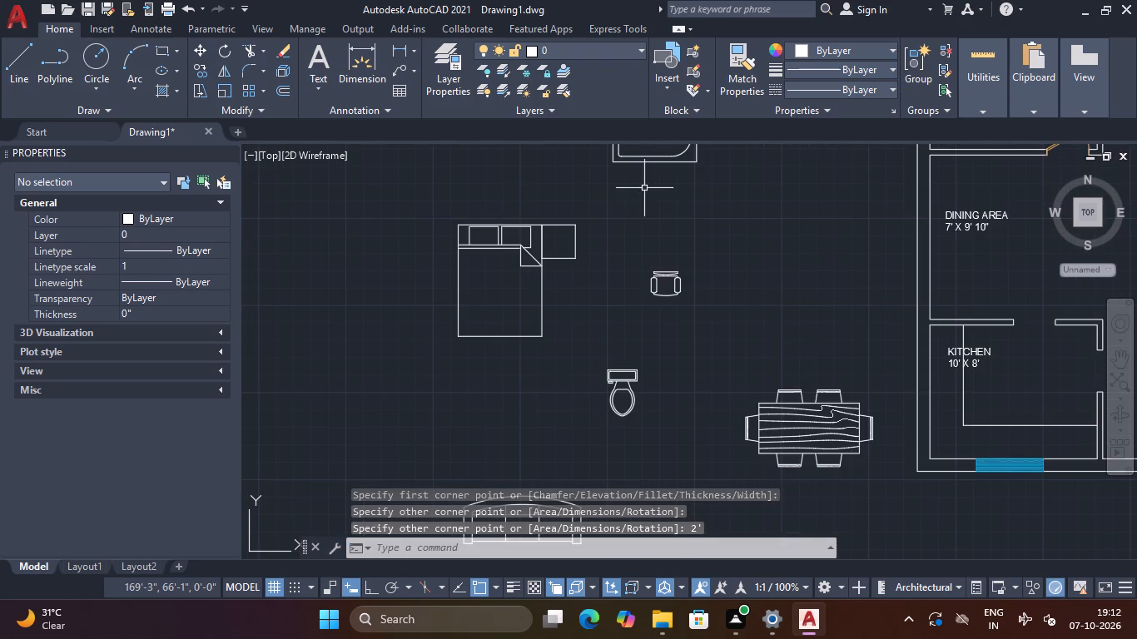
Copy the bed with its side table into BEDROOM and BEDROOM 2, with the headboards against the top window walls.
click(594, 209)
click(439, 385)
scroll(489, 334, down, 1)
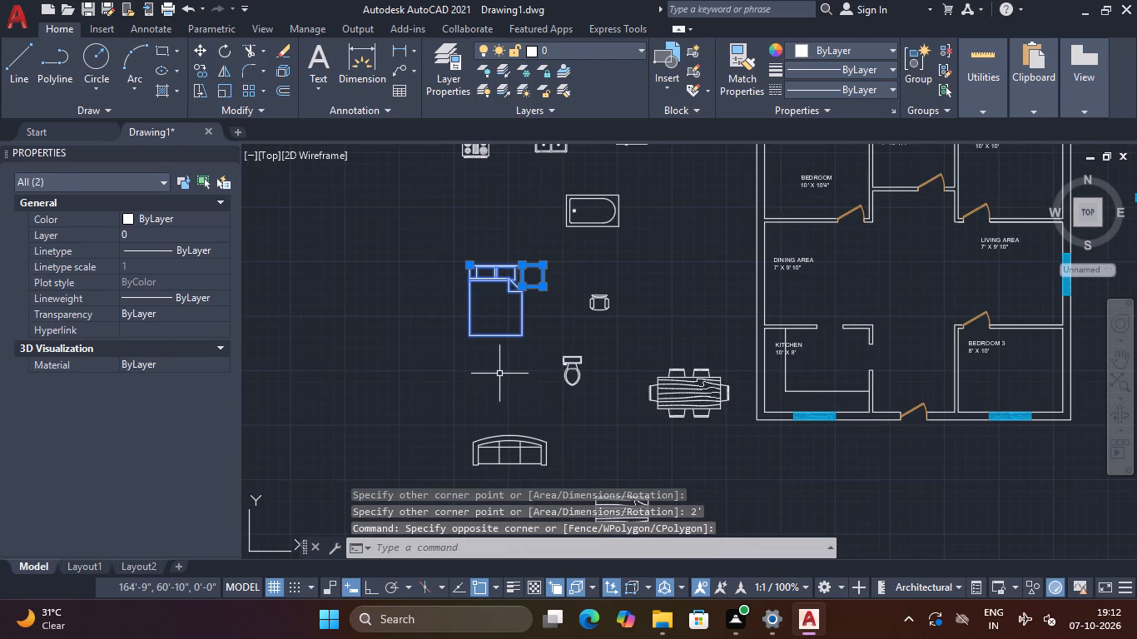
text(CO)
key(space)
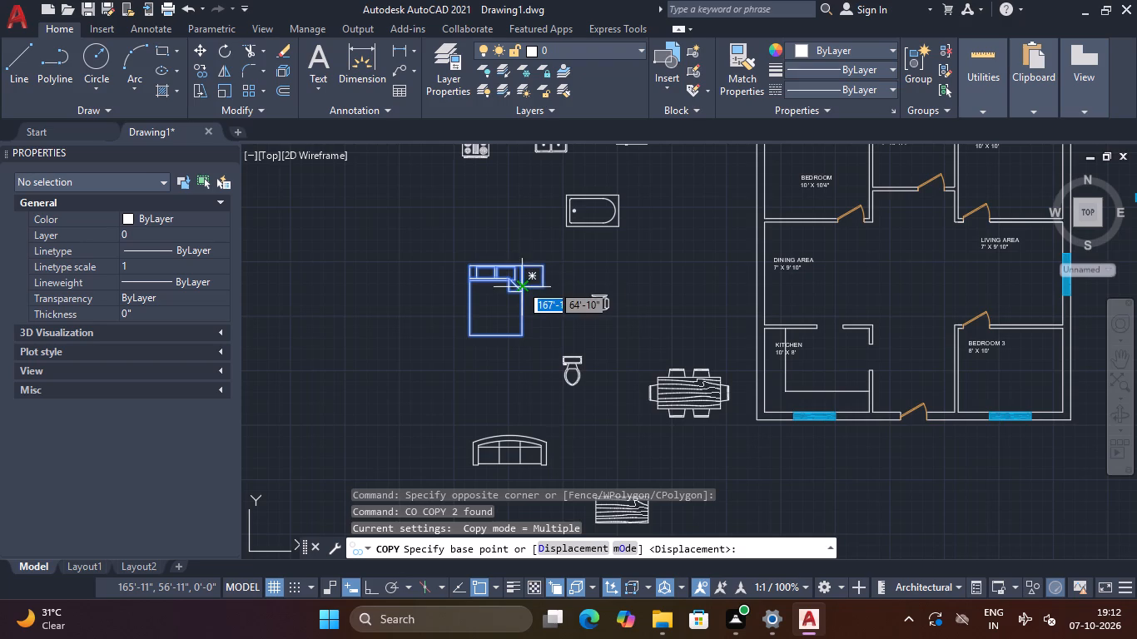
click(494, 262)
scroll(582, 268, down, 1)
middle_drag(582, 268, 368, 363)
scroll(493, 300, up, 3)
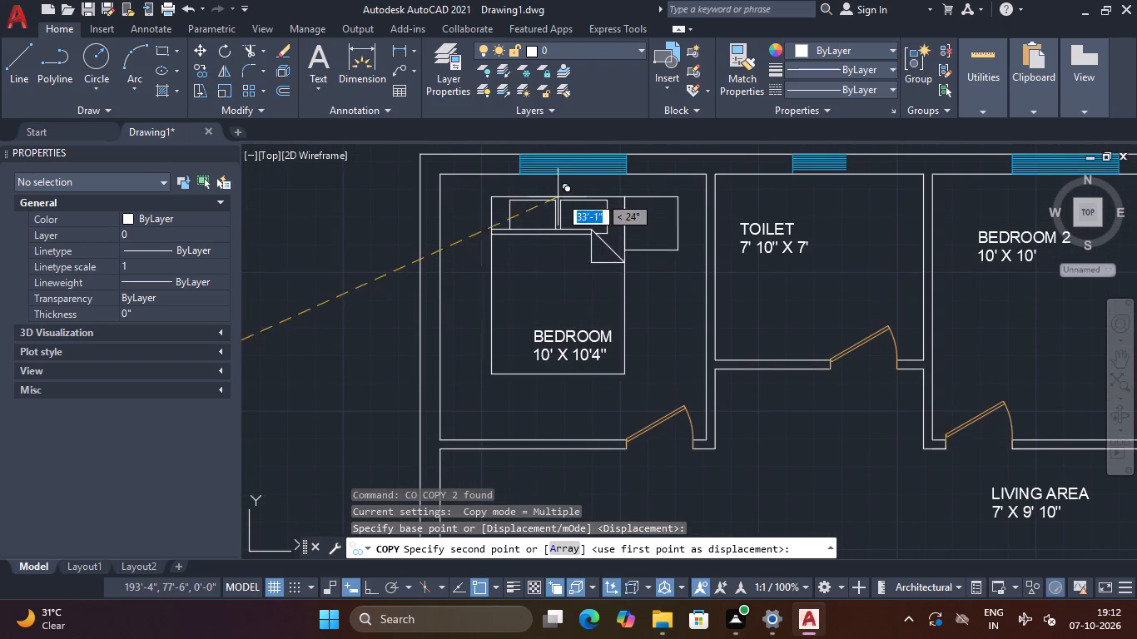
click(573, 178)
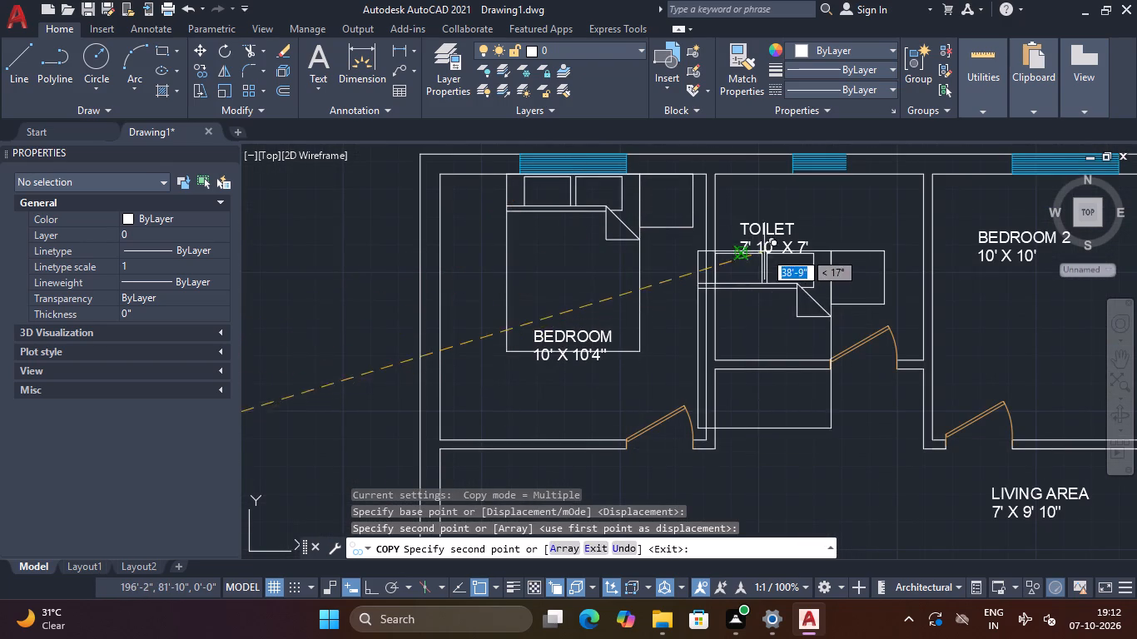
middle_drag(762, 249, 322, 268)
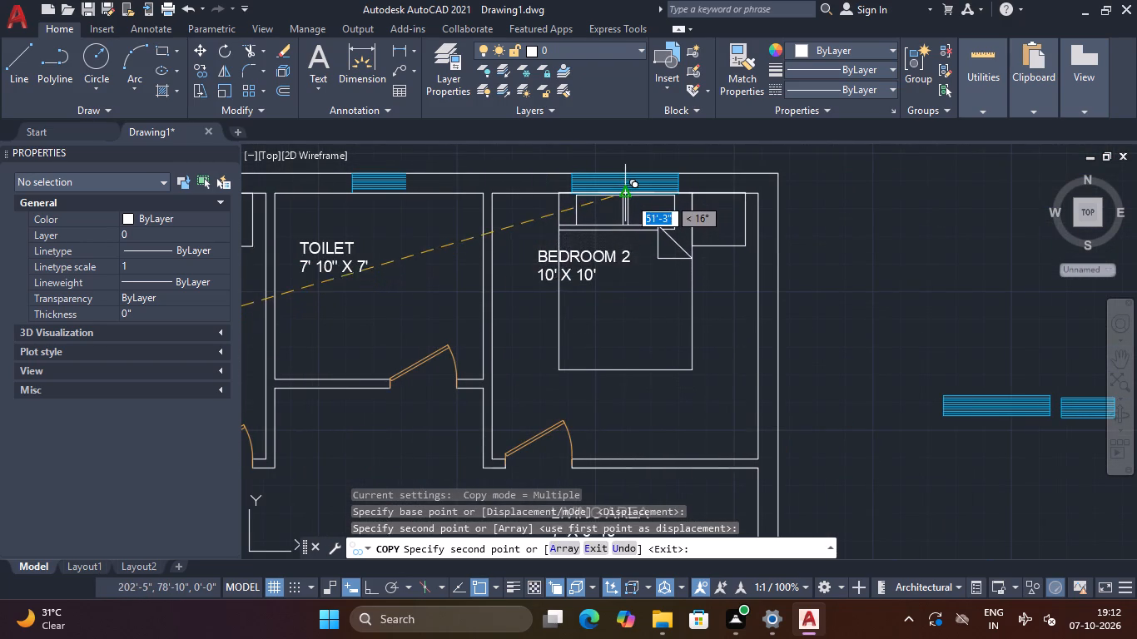
click(627, 196)
Place another copy of the bed and side table in the empty space to the right of the plan.
scroll(609, 271, down, 3)
middle_drag(601, 295, 635, 220)
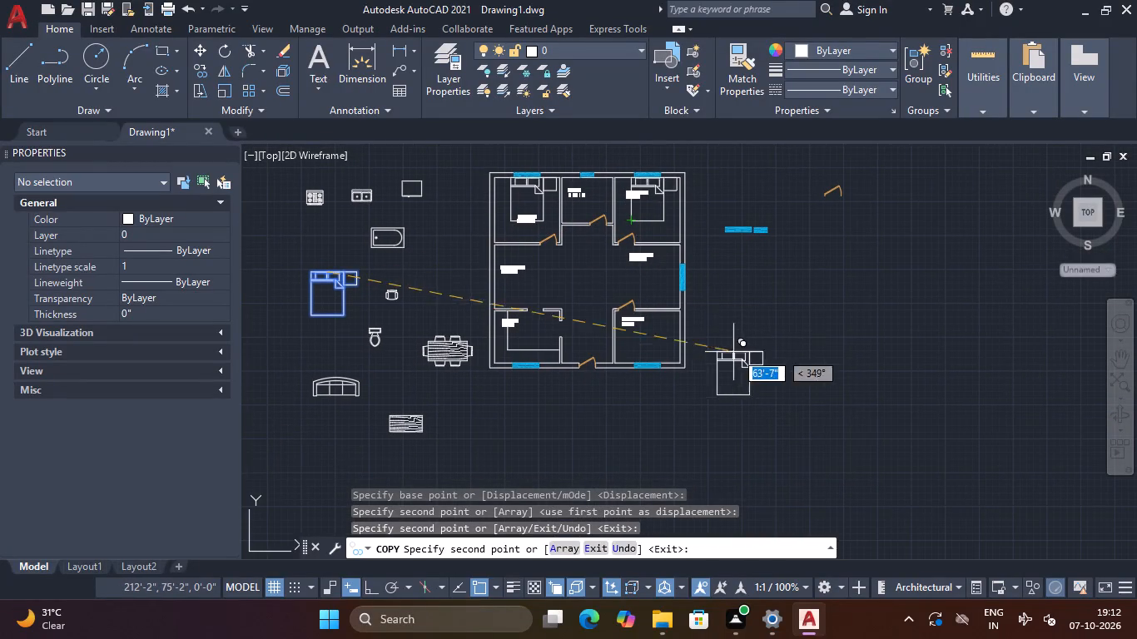
click(754, 325)
key(Escape)
Rotate the spare bed and side table 180° about the table's upper-right corner, using Ortho.
drag(786, 315, 776, 329)
click(719, 379)
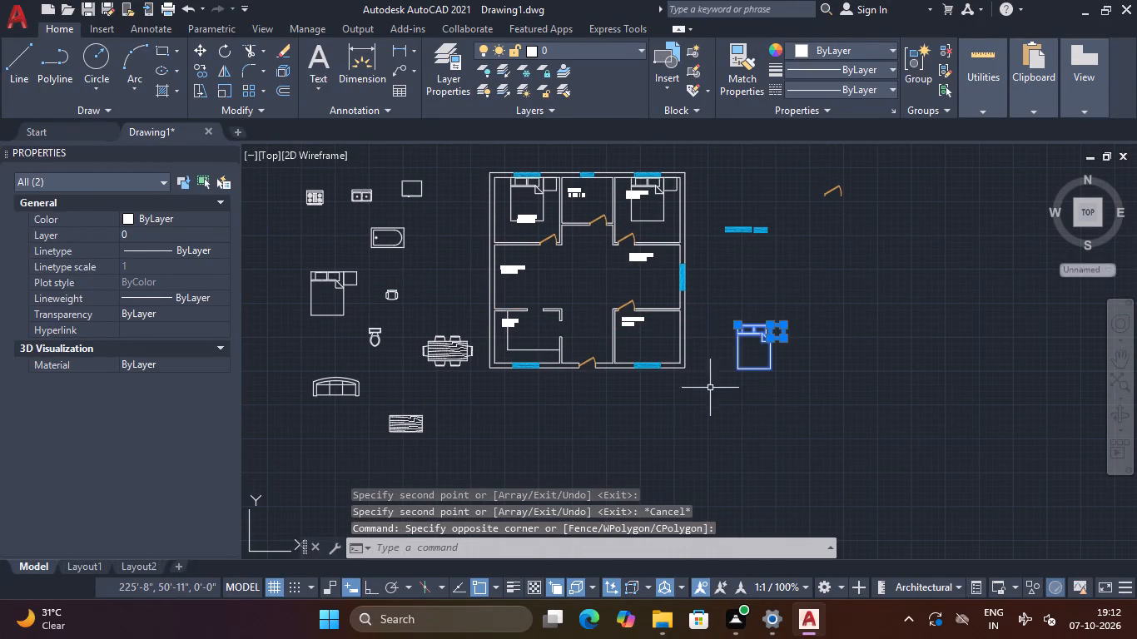
middle_drag(747, 413, 677, 433)
text(RO)
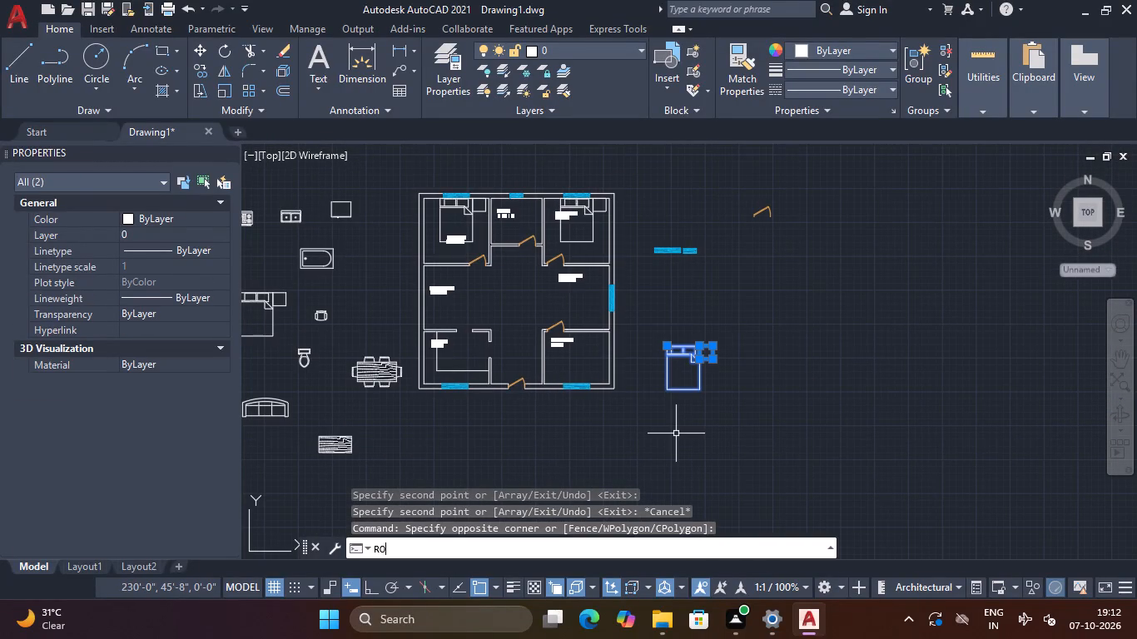
key(space)
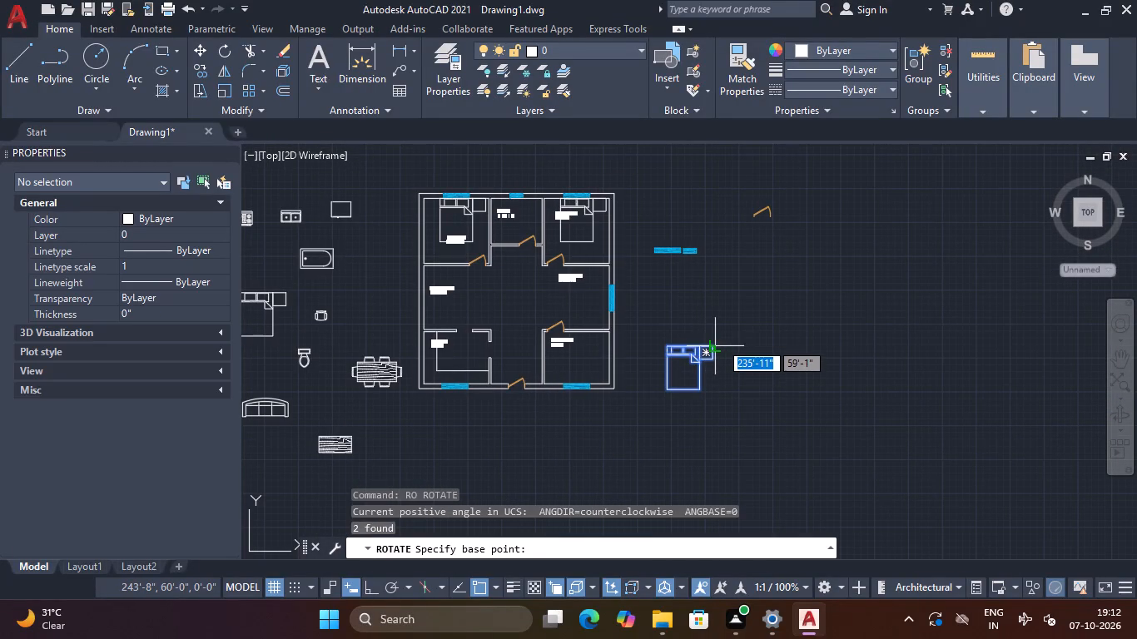
click(717, 342)
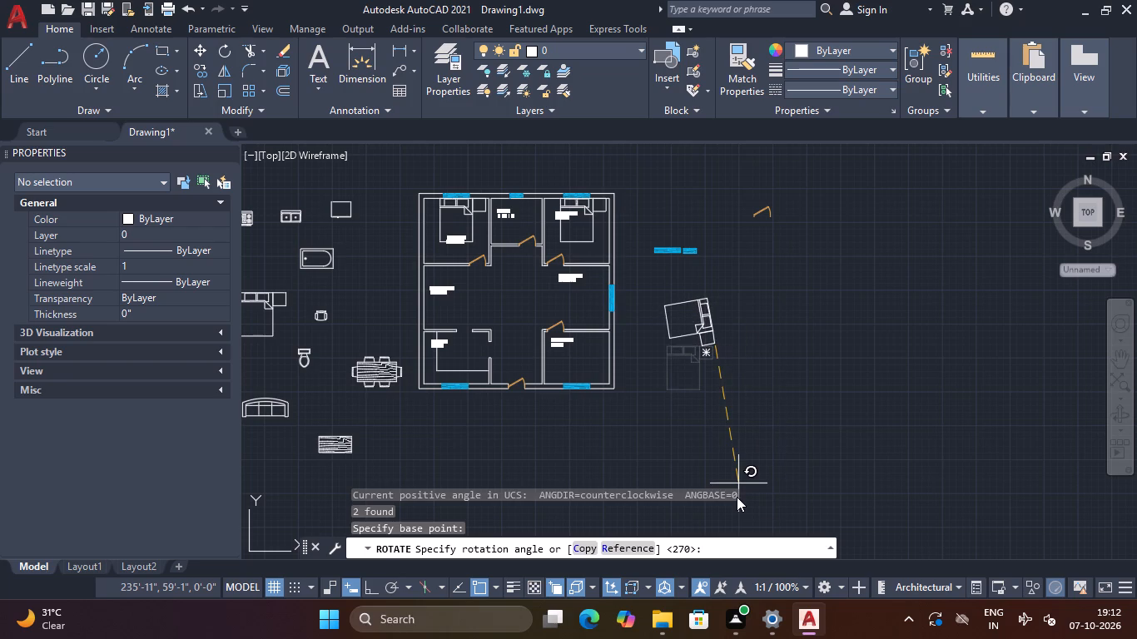
key(F8)
click(652, 300)
key(Escape)
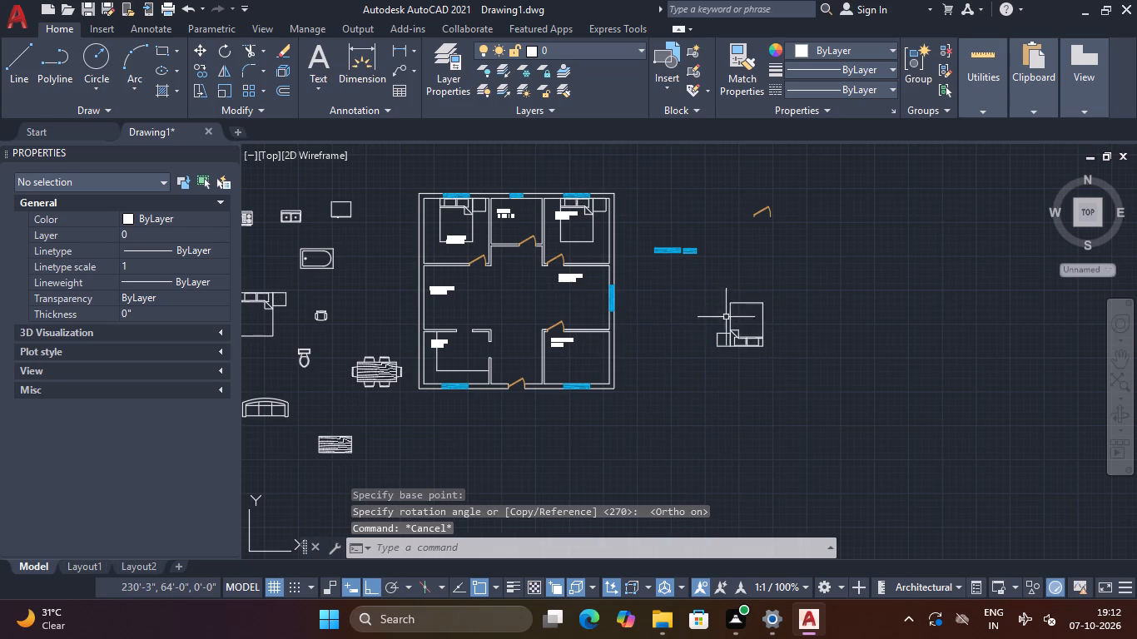
Move the rotated bed and side table into BEDROOM 3, with the headboard against the bottom window wall.
click(834, 272)
click(716, 369)
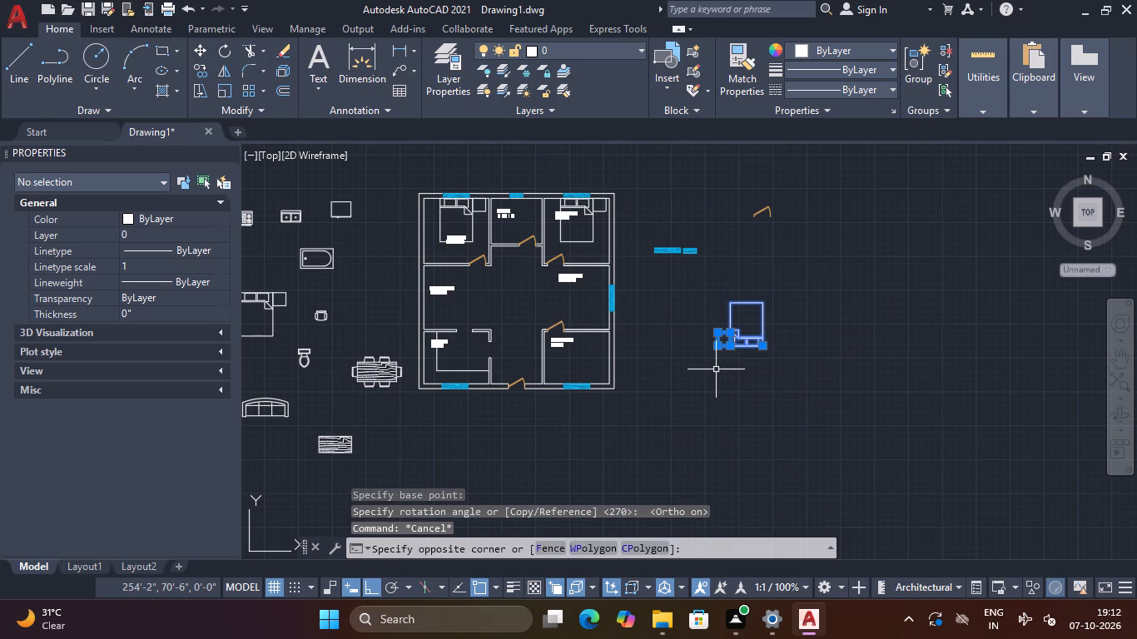
text(M)
key(space)
scroll(762, 344, up, 2)
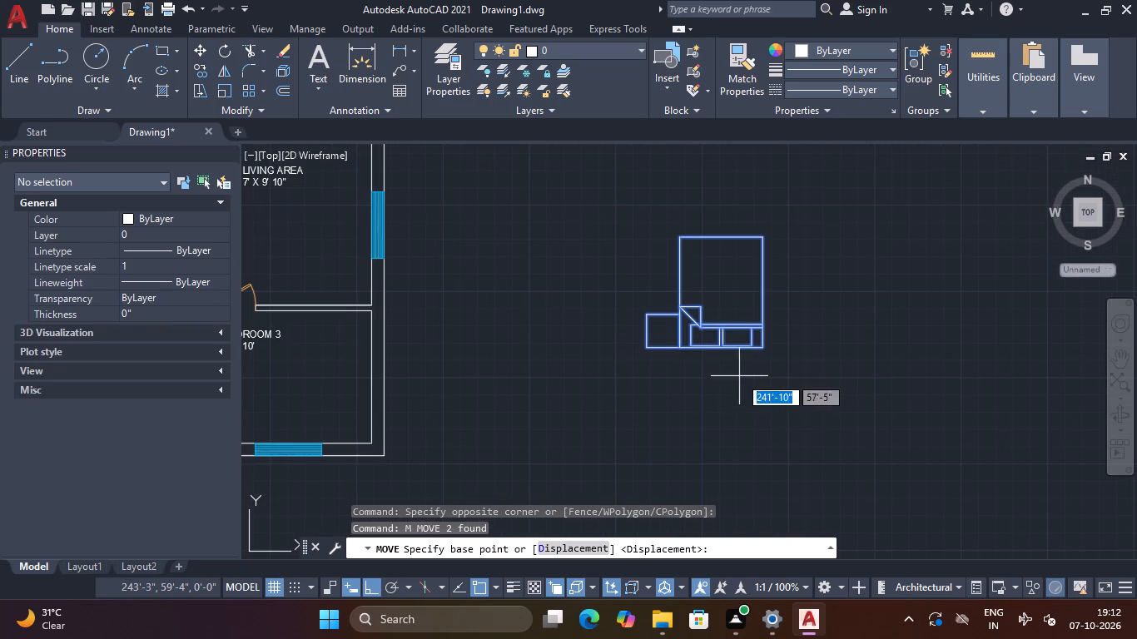
click(723, 352)
middle_drag(697, 384, 1002, 295)
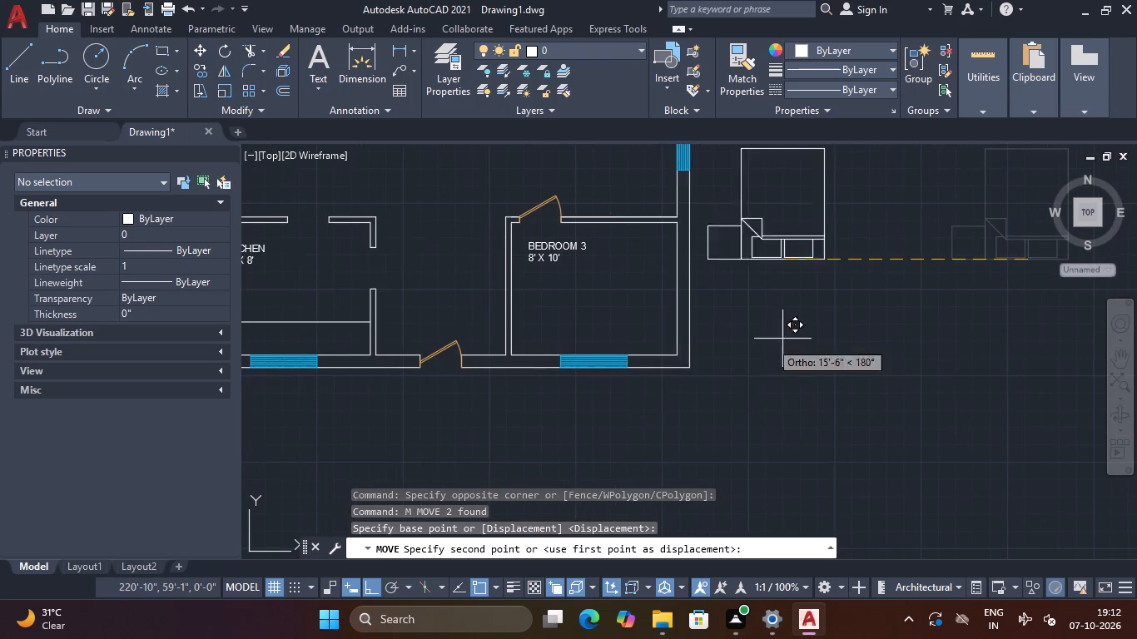
key(F8)
scroll(626, 345, up, 2)
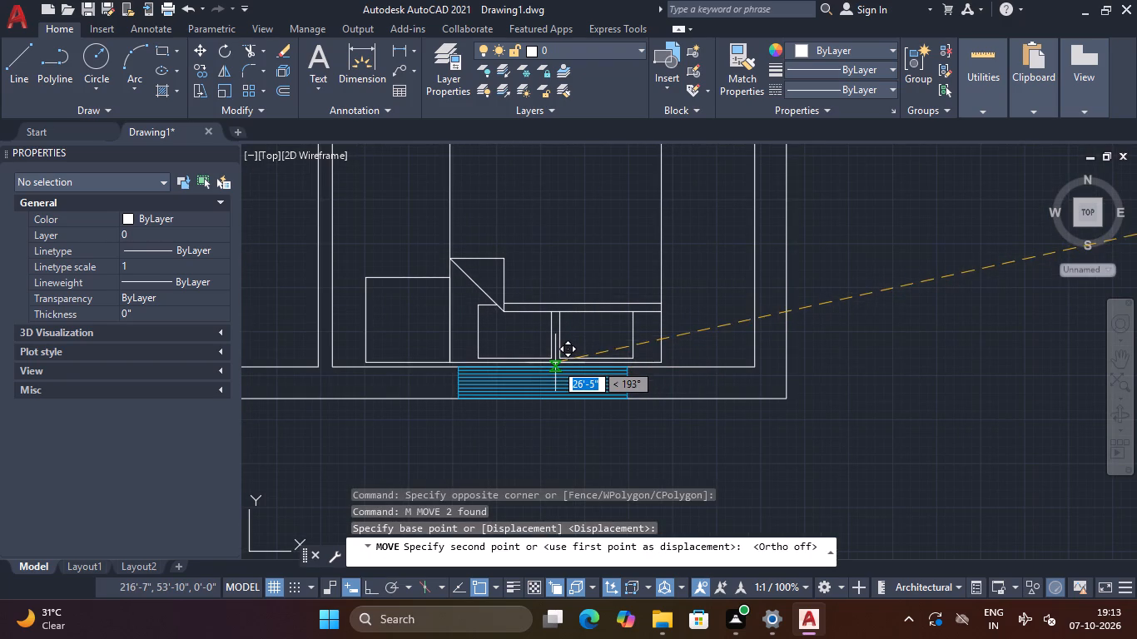
click(579, 360)
scroll(605, 346, down, 4)
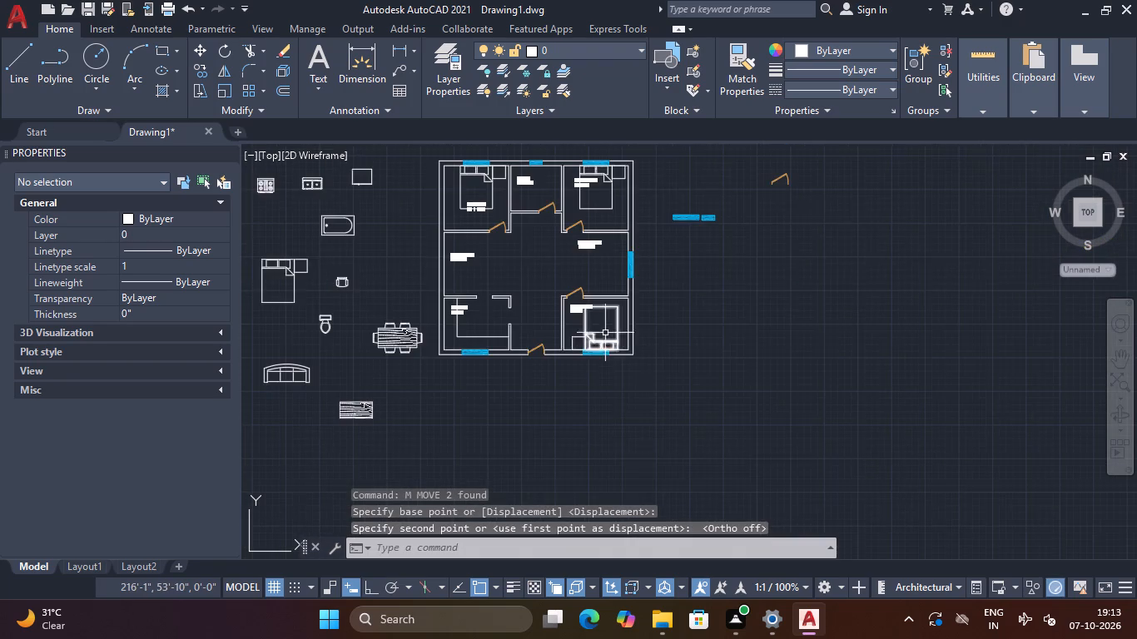
Move the BEDROOM 3 label to the right so it sits within the bed outline.
middle_drag(605, 325, 730, 314)
scroll(684, 321, up, 2)
middle_drag(641, 292, 633, 299)
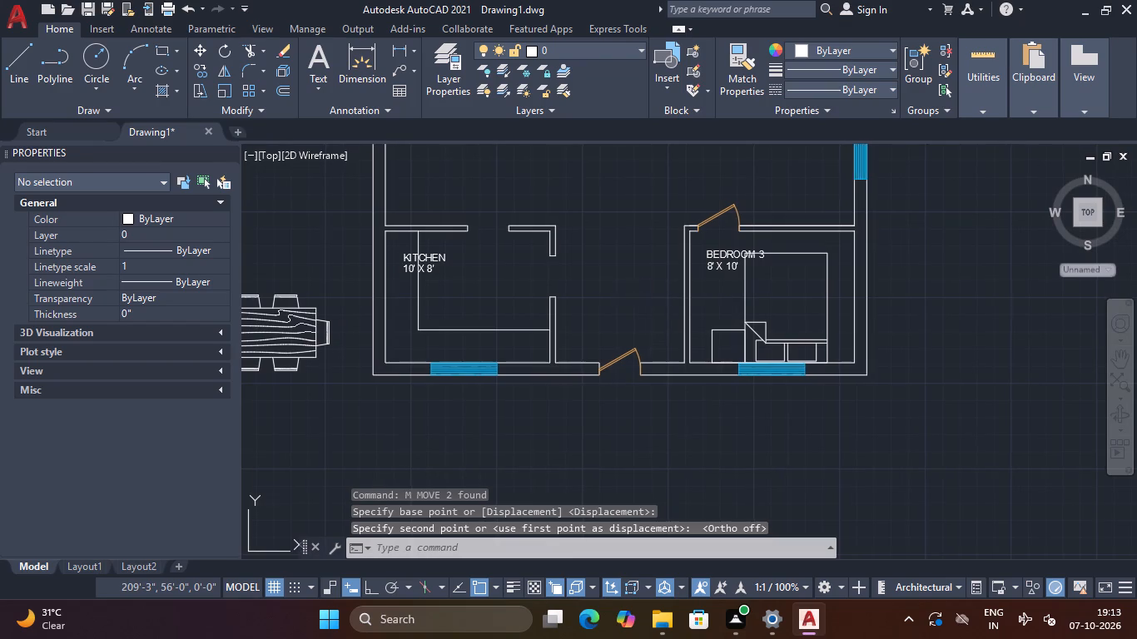
middle_drag(633, 299, 595, 325)
click(678, 297)
text(M)
key(space)
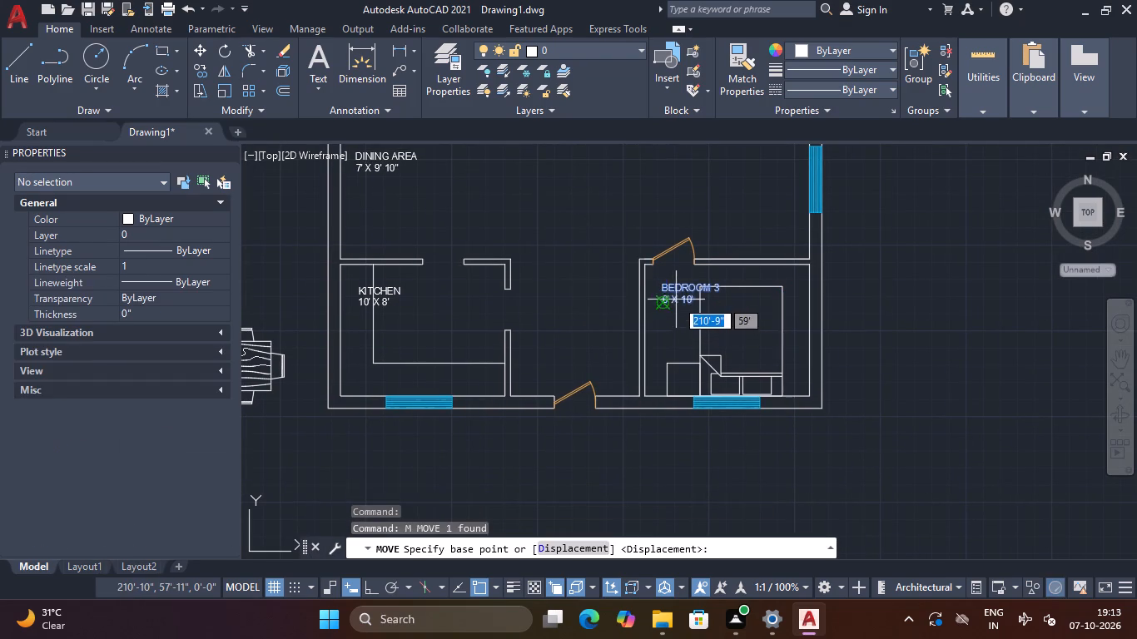
click(679, 290)
click(713, 309)
Move the BEDROOM 2 label down and to the right so it sits just below the foot of the bed.
middle_drag(704, 313, 647, 408)
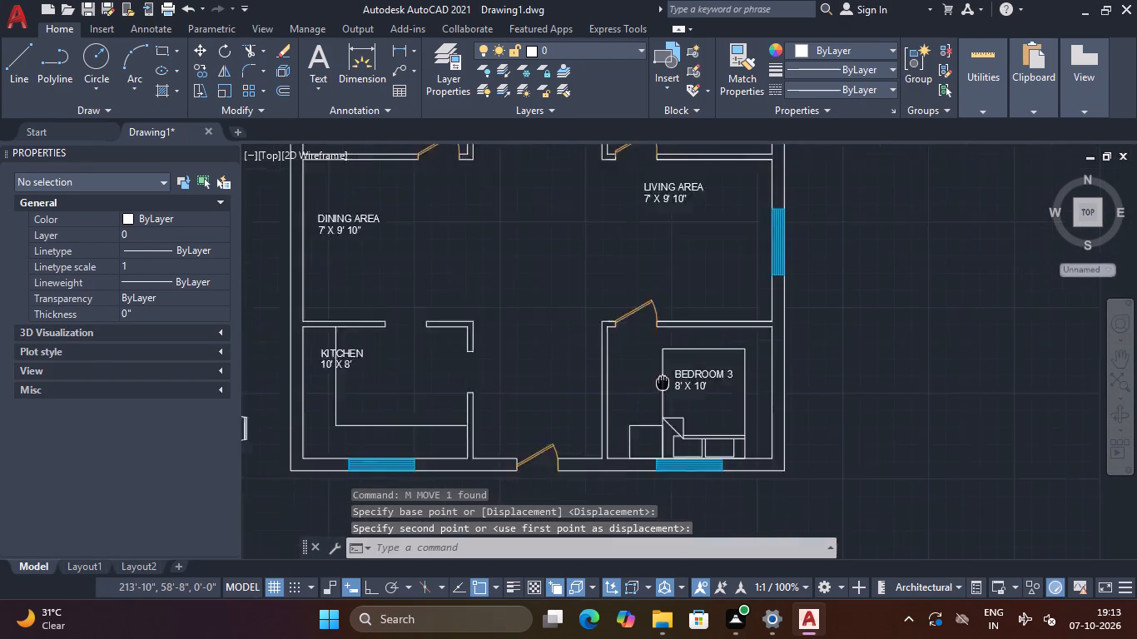
middle_drag(647, 408, 602, 446)
middle_drag(567, 300, 560, 409)
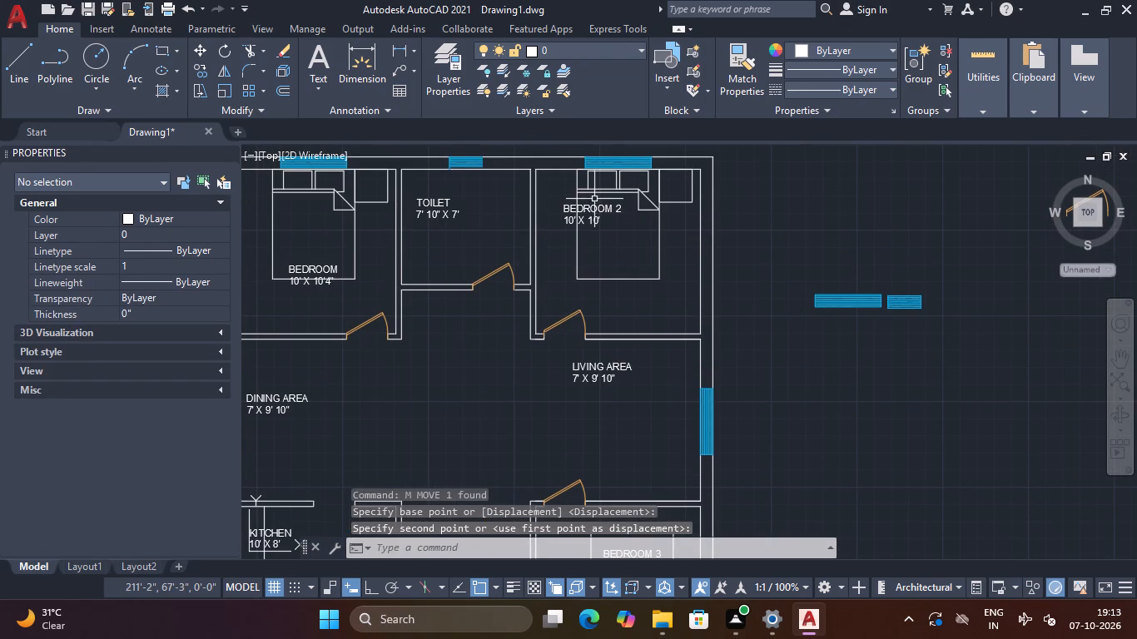
click(590, 210)
key(space)
click(590, 210)
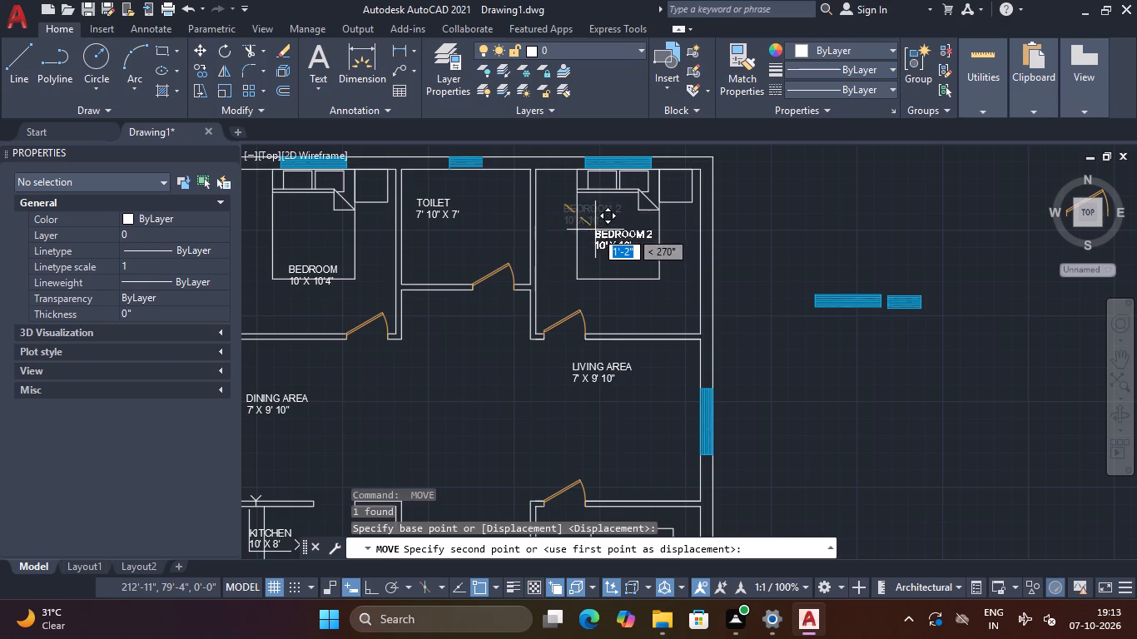
click(594, 230)
click(593, 225)
key(space)
click(593, 231)
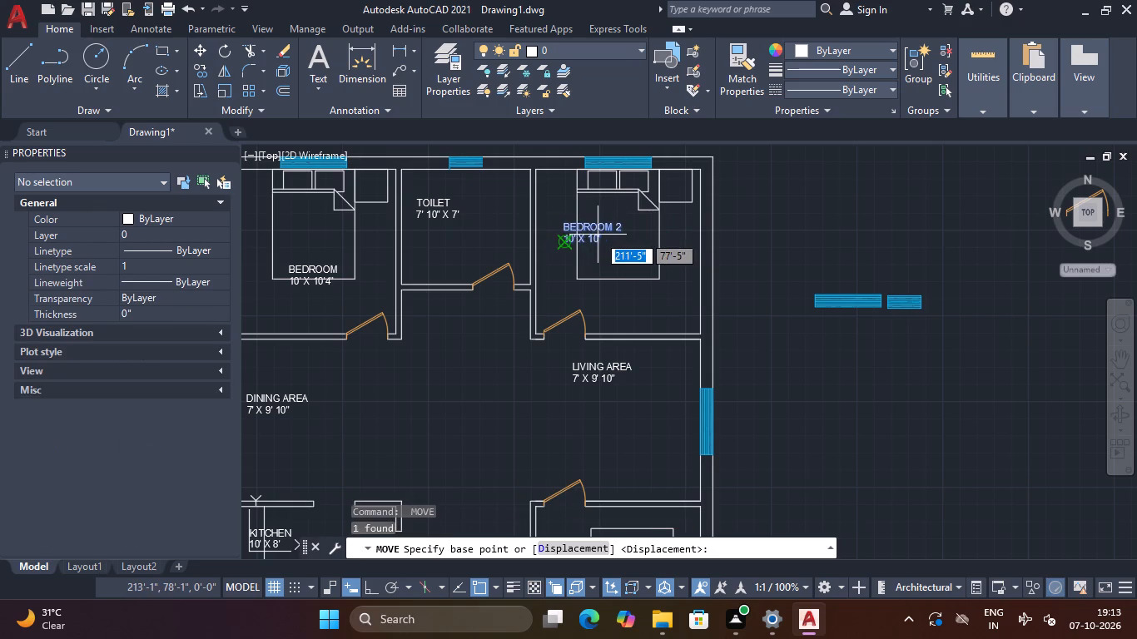
click(588, 225)
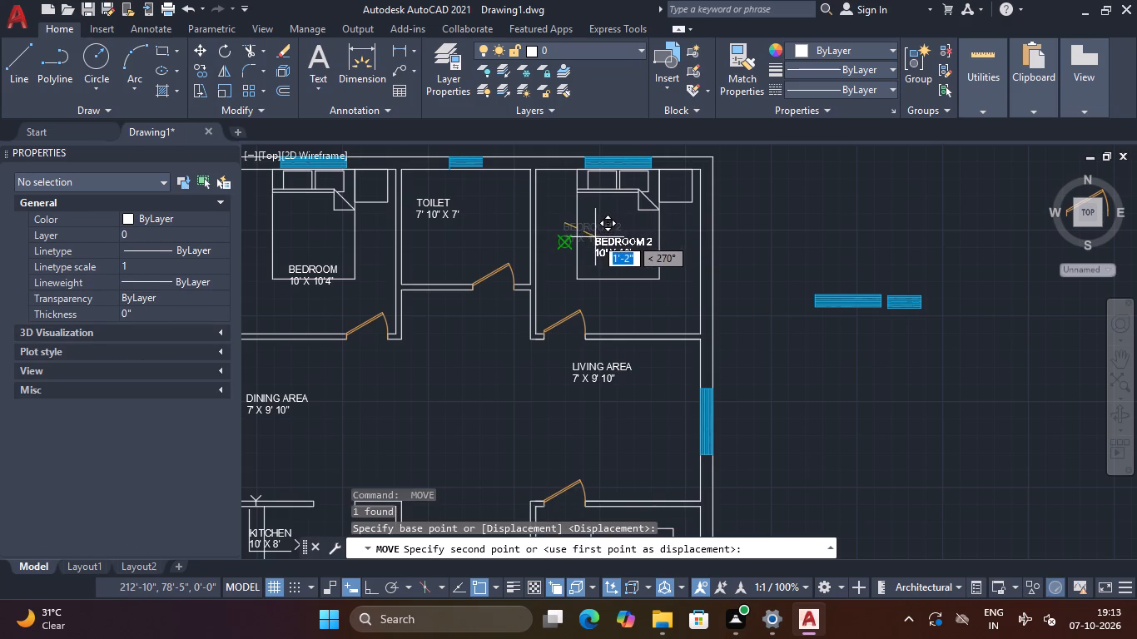
click(595, 237)
click(590, 246)
key(space)
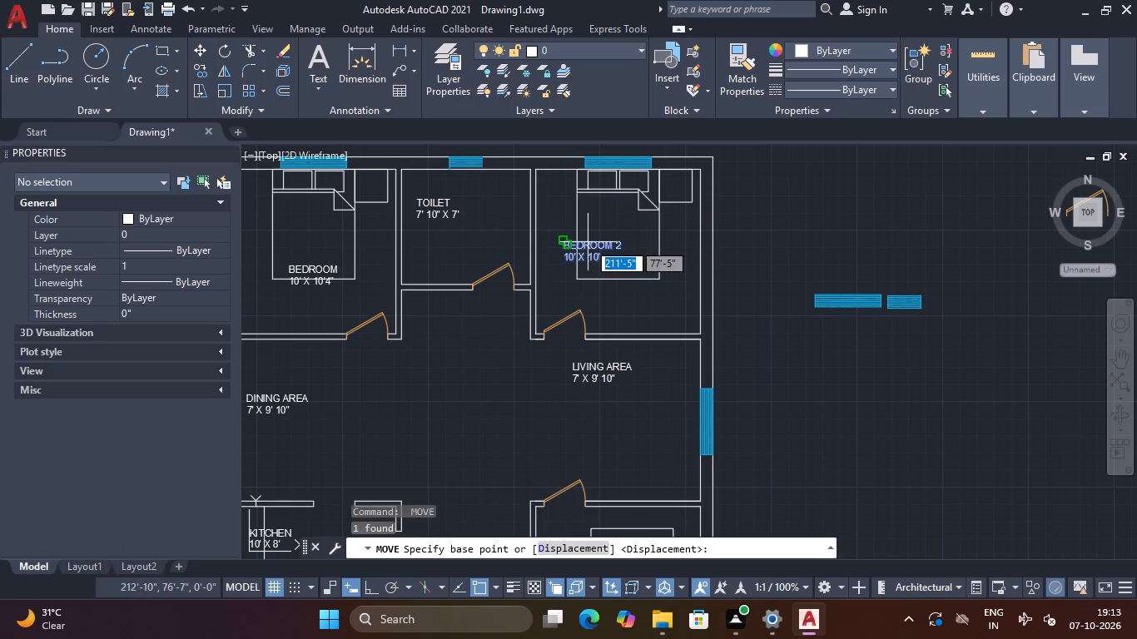
click(588, 242)
click(603, 289)
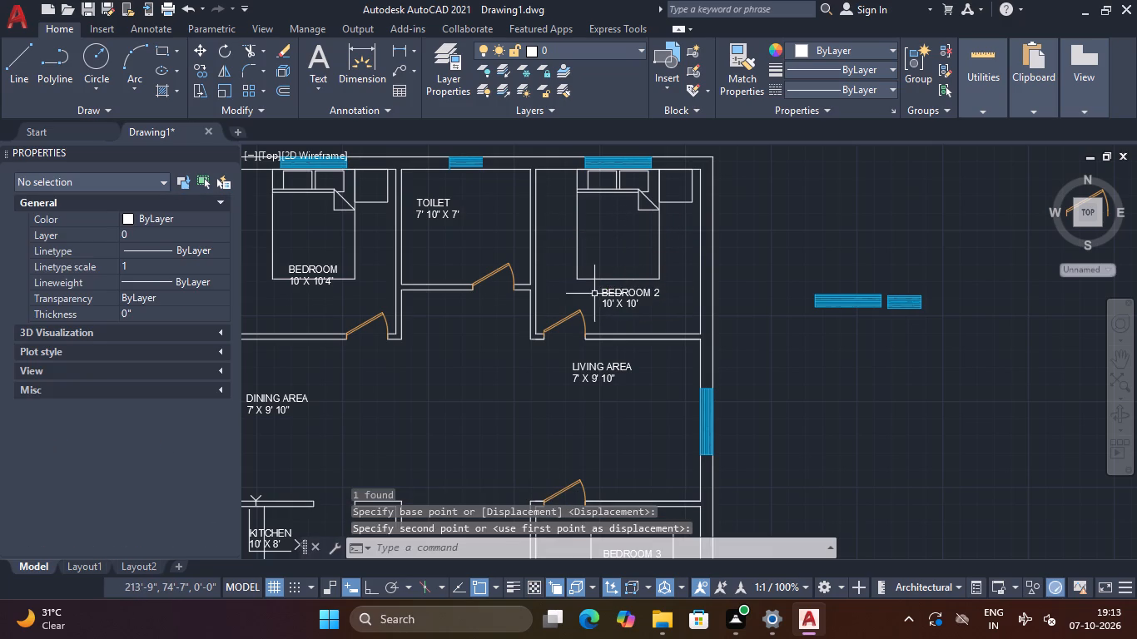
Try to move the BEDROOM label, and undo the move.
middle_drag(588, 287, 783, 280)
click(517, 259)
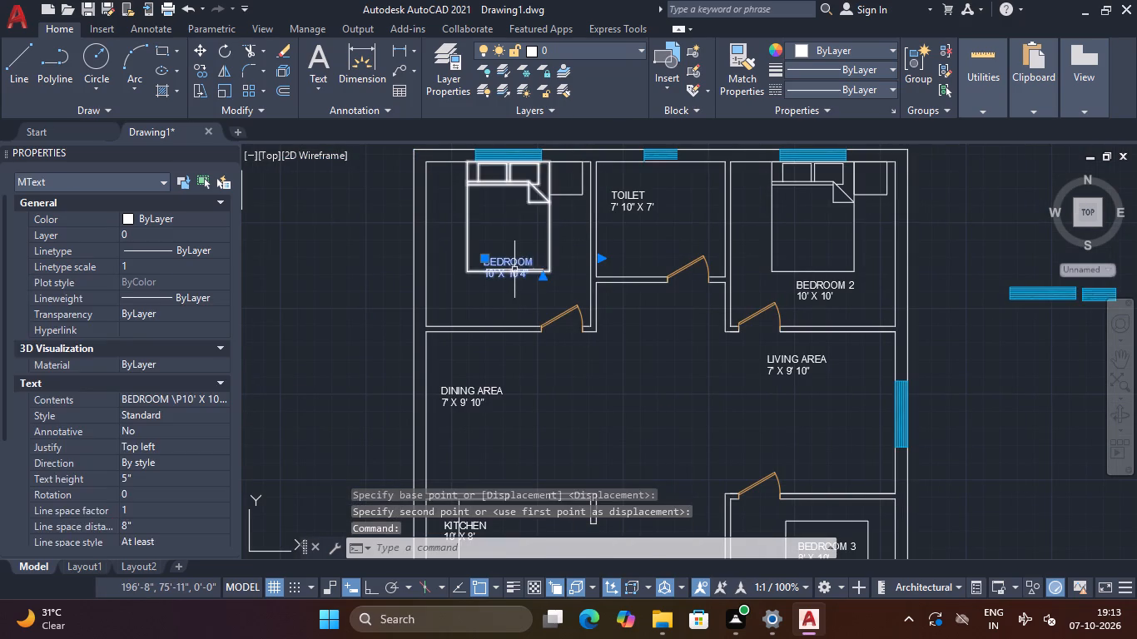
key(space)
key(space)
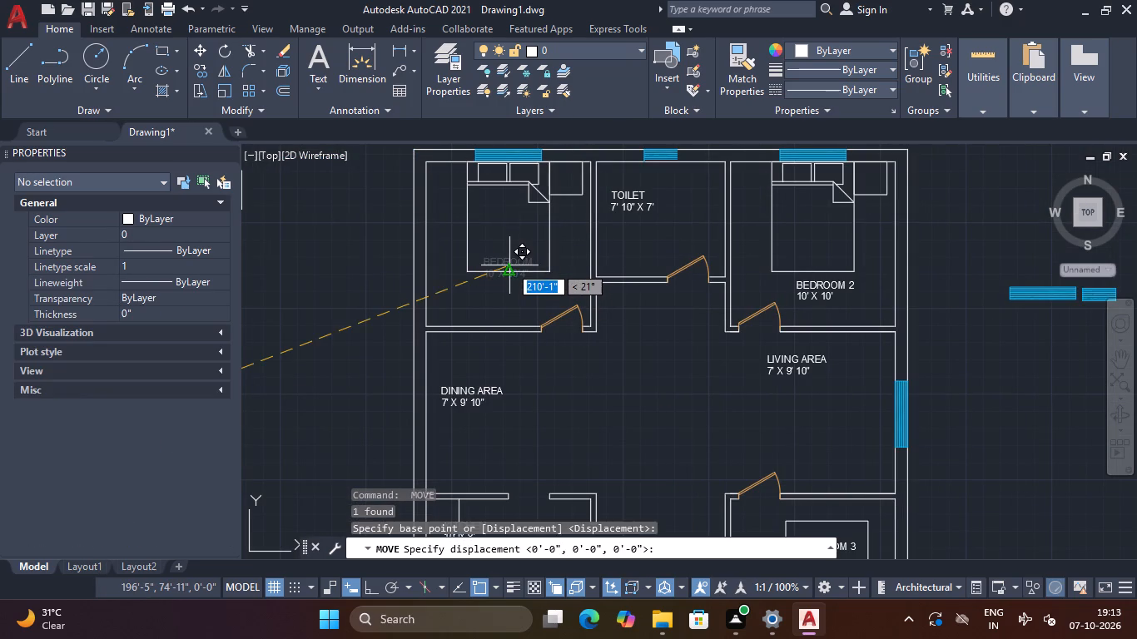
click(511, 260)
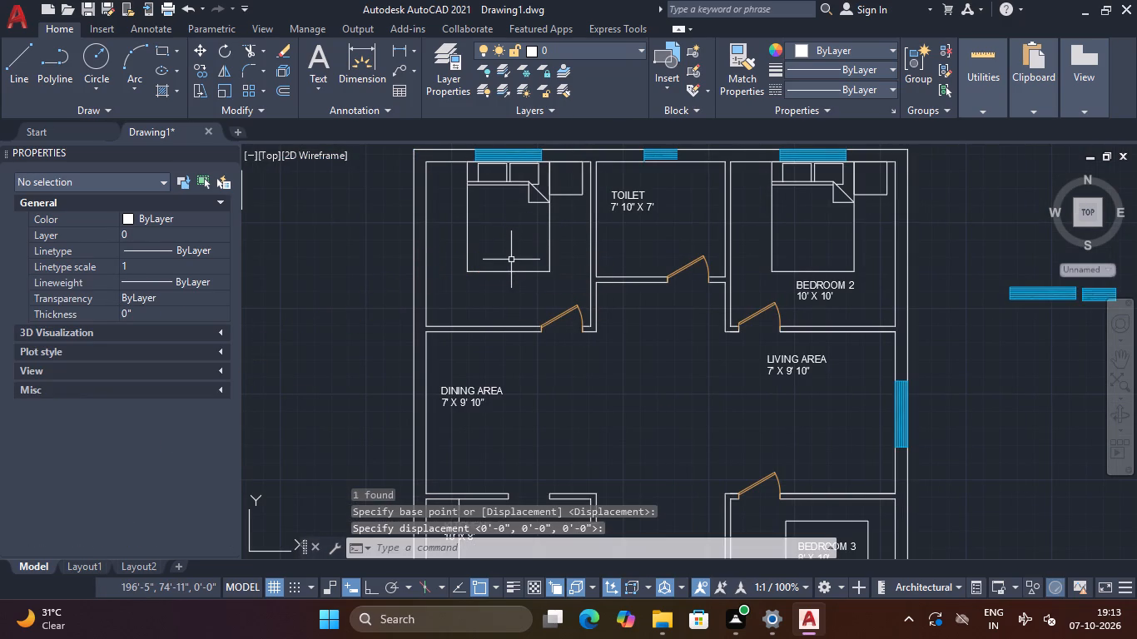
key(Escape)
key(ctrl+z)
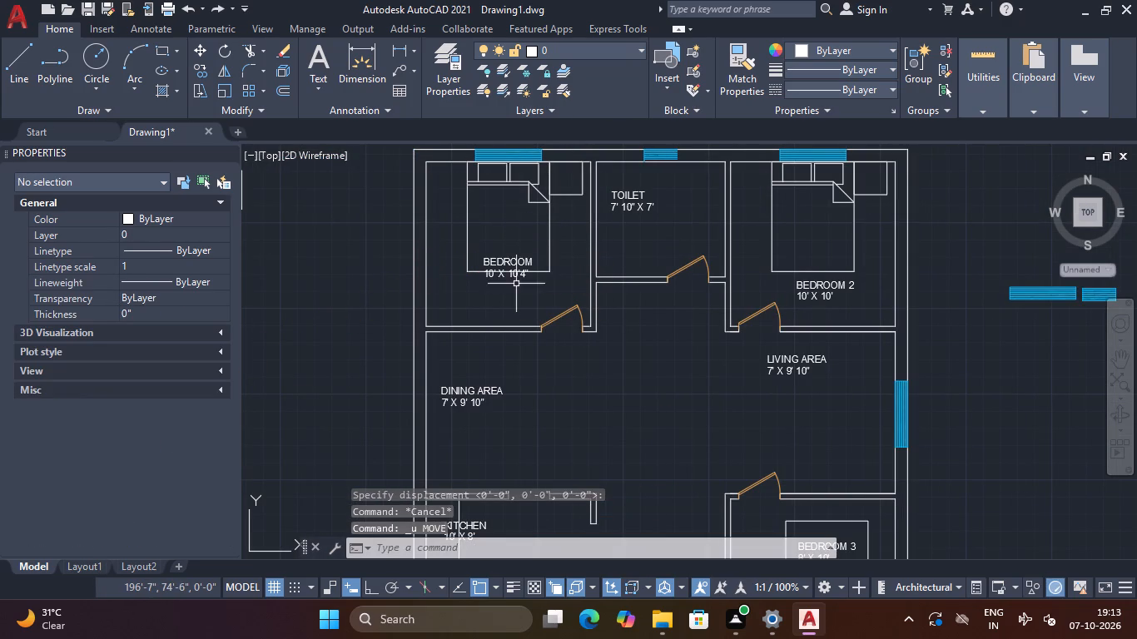
Move the BEDROOM label up so it sits within the bed outline.
click(513, 261)
text(M)
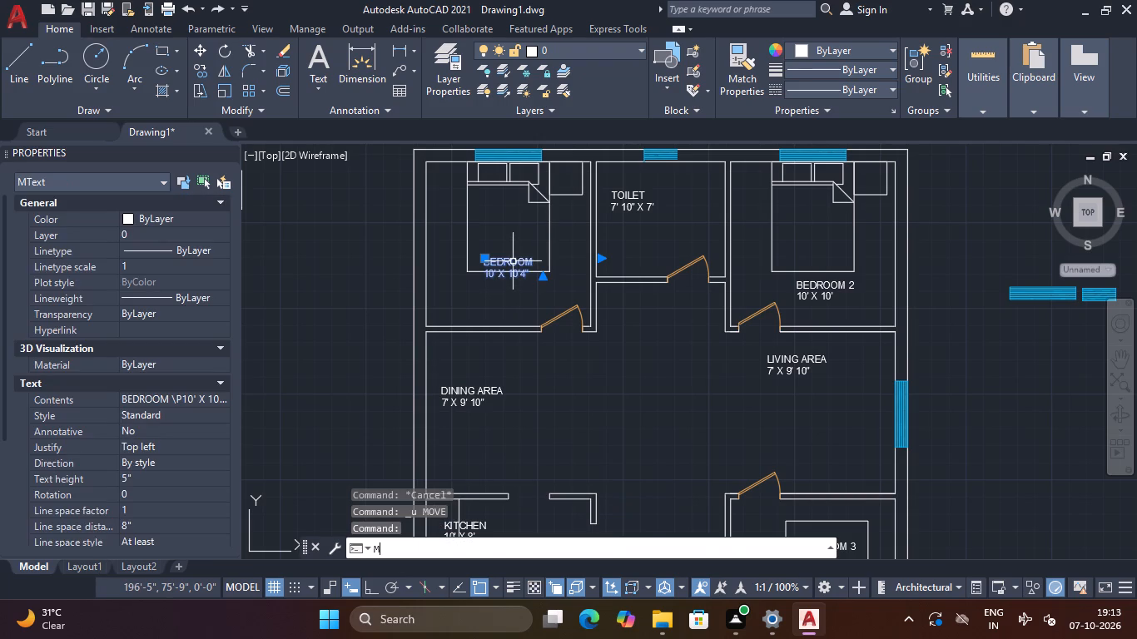
key(space)
click(513, 260)
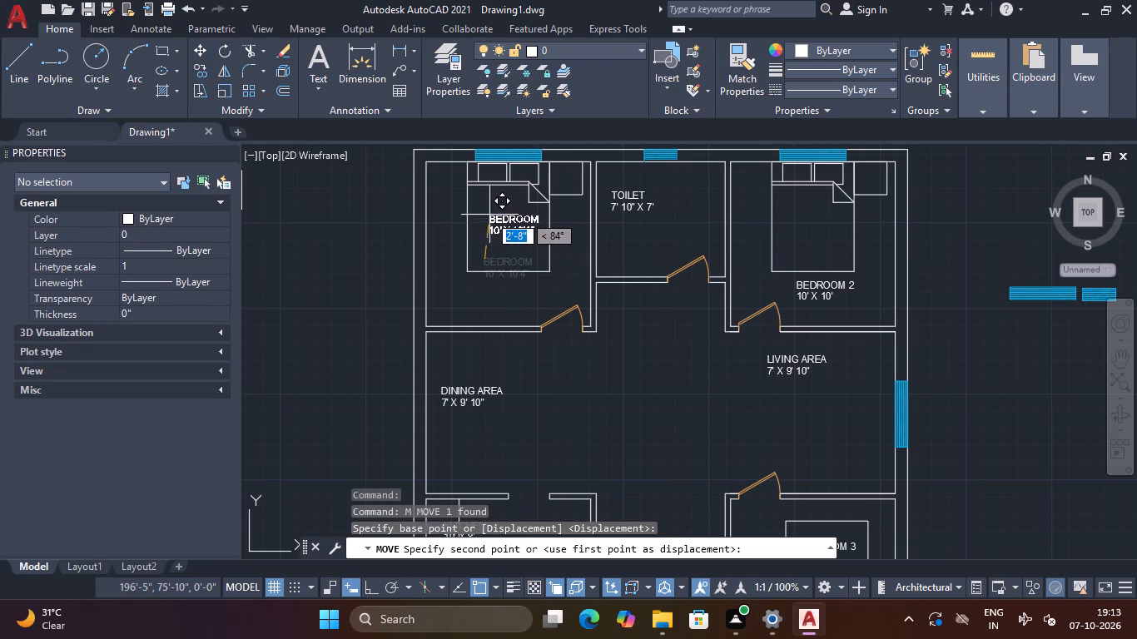
click(489, 215)
Move the KITCHEN label down and to the right, clear of the counter line and into the open floor.
scroll(530, 281, down, 1)
middle_drag(531, 363, 562, 305)
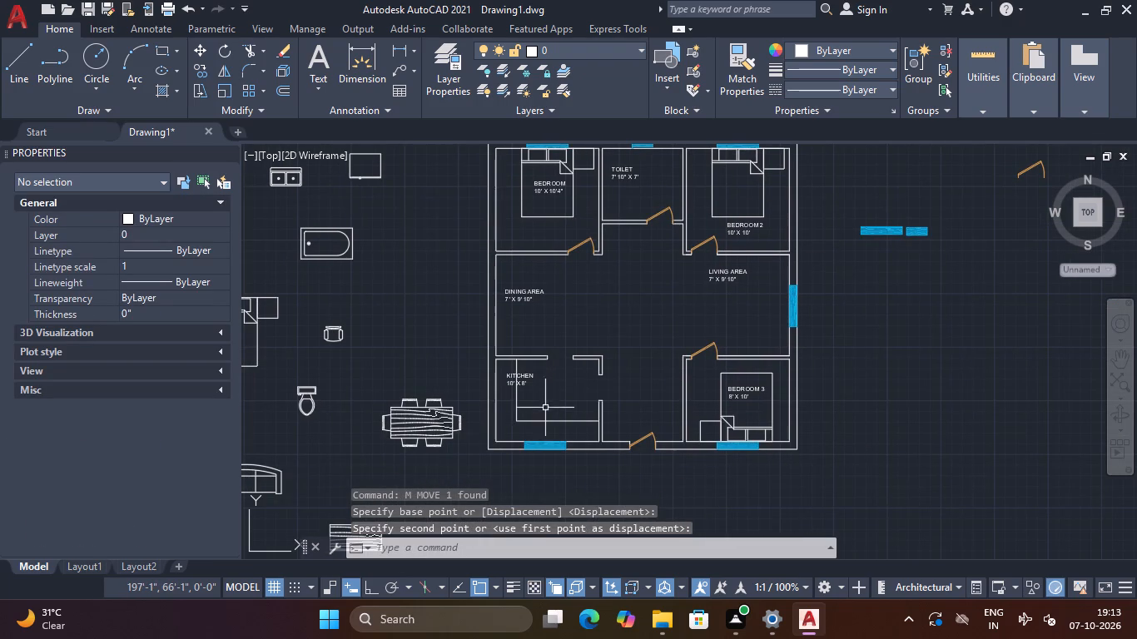
middle_drag(549, 401, 576, 331)
scroll(549, 310, up, 2)
click(550, 302)
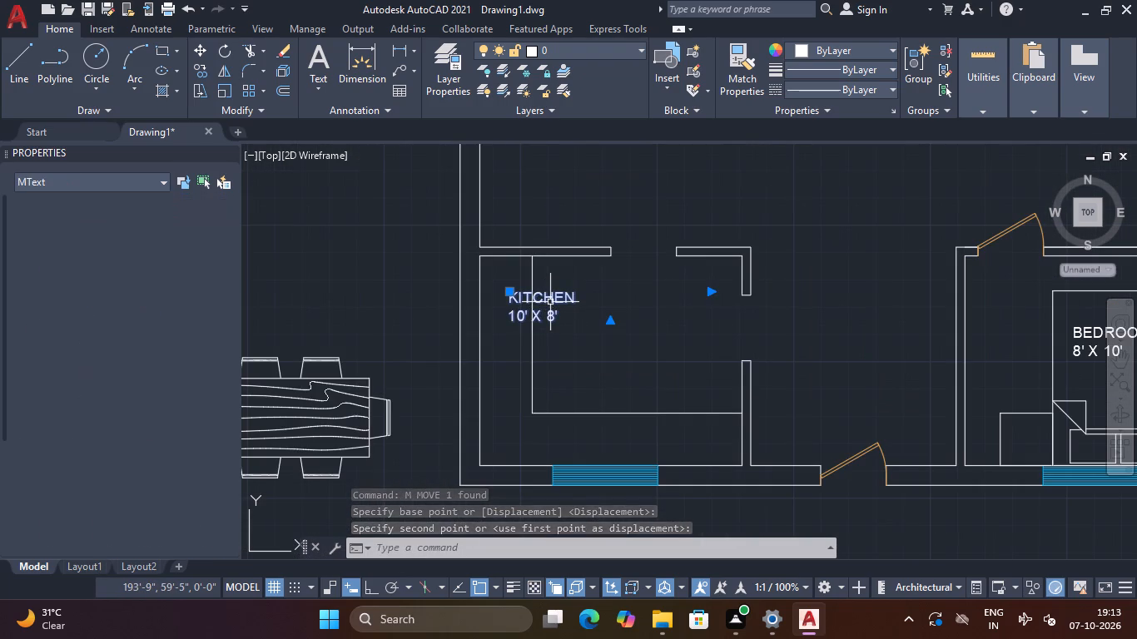
text(M)
key(space)
click(551, 297)
drag(603, 345, 603, 337)
Move the double sink block onto the kitchen's bottom counter, beside the window.
scroll(618, 327, down, 2)
middle_drag(618, 321, 732, 247)
scroll(673, 300, down, 1)
middle_drag(584, 273, 584, 281)
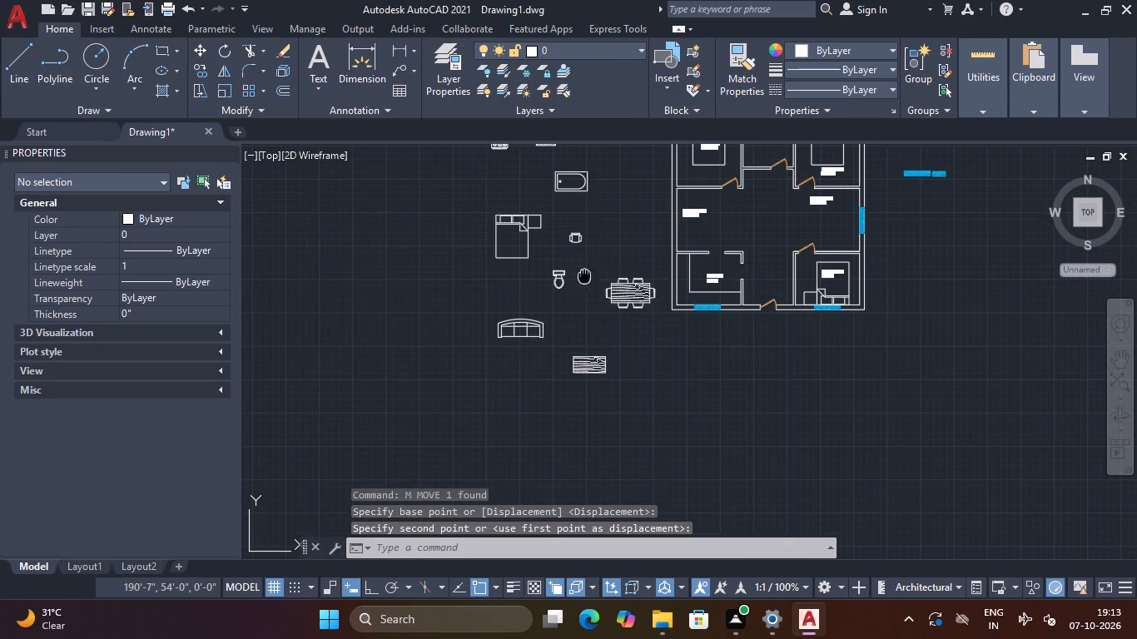
middle_drag(584, 281, 554, 414)
scroll(540, 270, up, 2)
drag(539, 257, 491, 296)
click(429, 318)
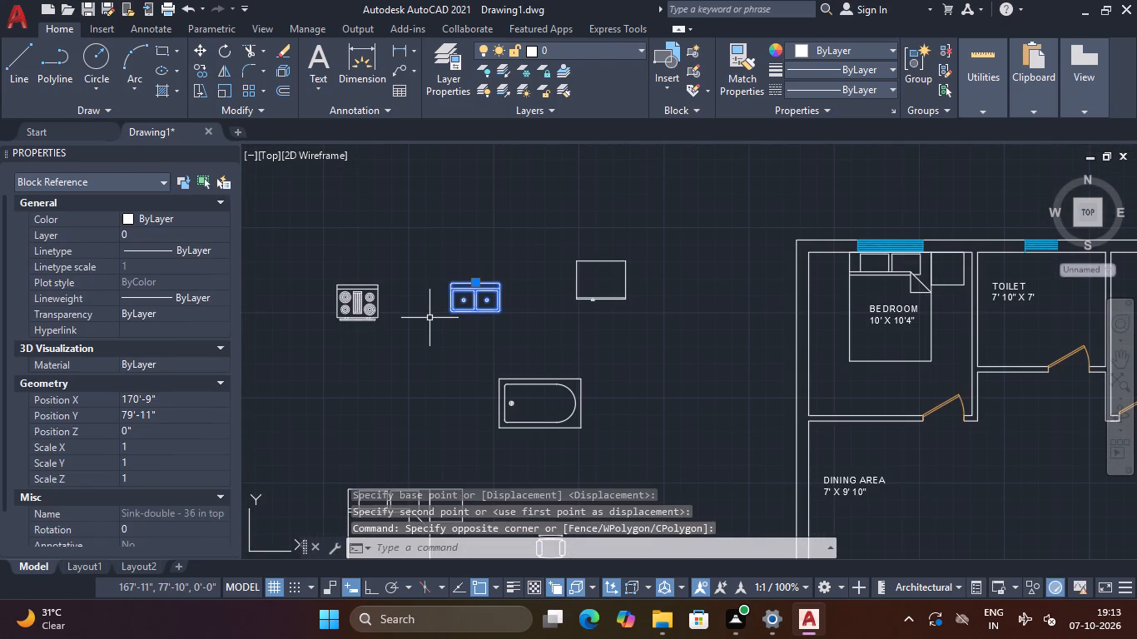
text(M)
key(space)
click(472, 285)
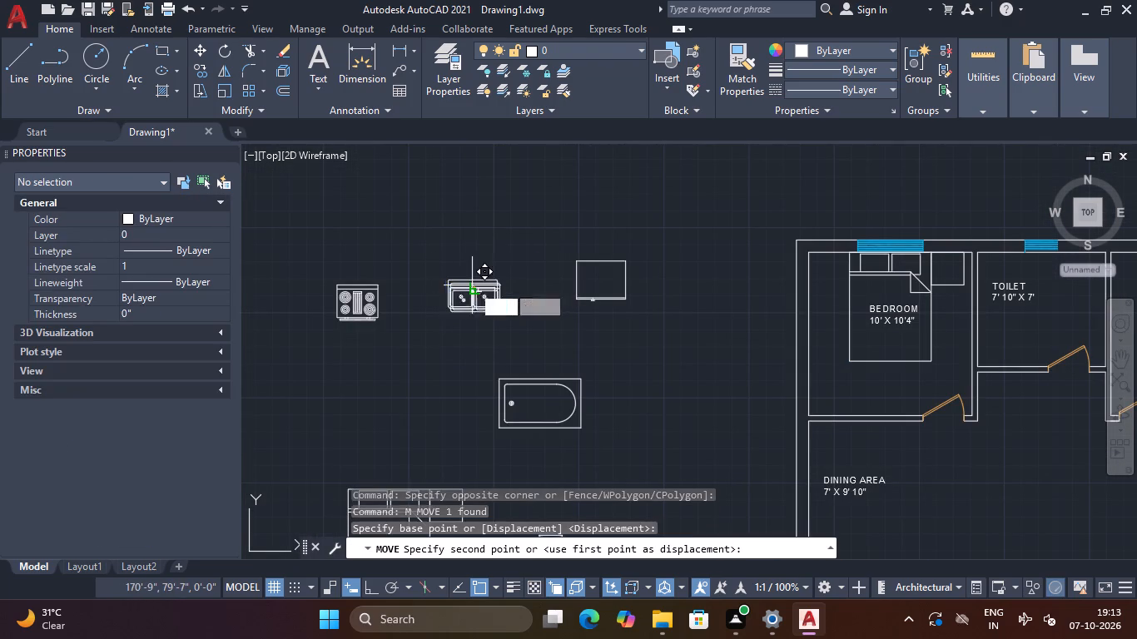
scroll(604, 398, down, 3)
middle_drag(622, 404, 564, 261)
scroll(628, 330, up, 4)
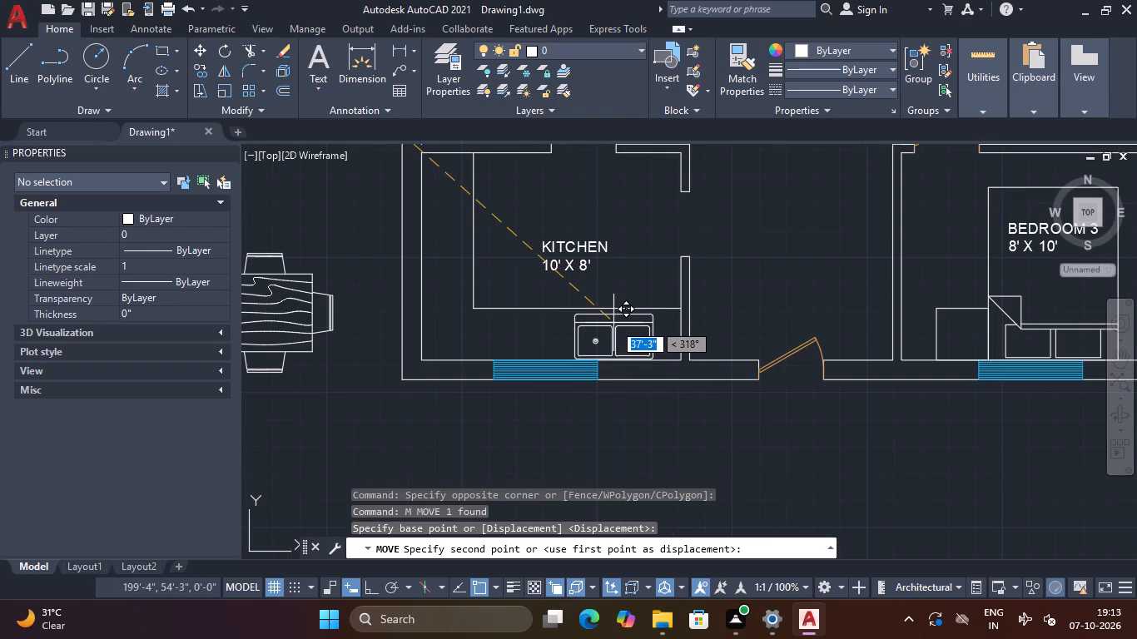
click(602, 320)
Rotate the range-oven block 270° about its upper-right corner, using Ortho.
scroll(604, 319, down, 2)
middle_drag(479, 268, 648, 340)
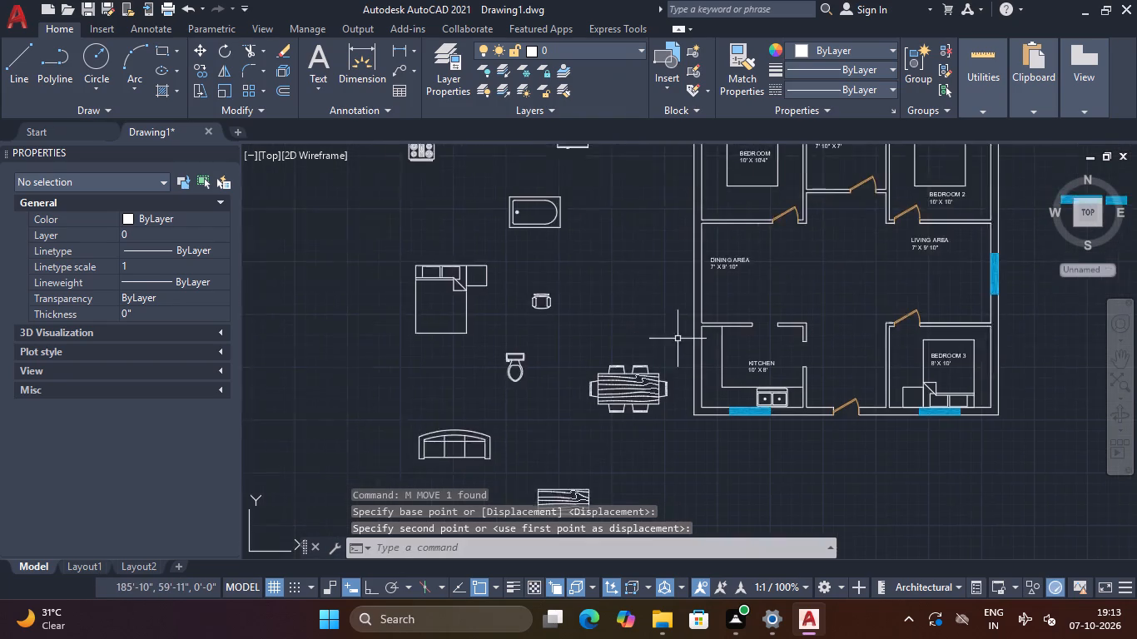
scroll(675, 333, down, 2)
scroll(592, 270, up, 3)
click(559, 214)
click(487, 262)
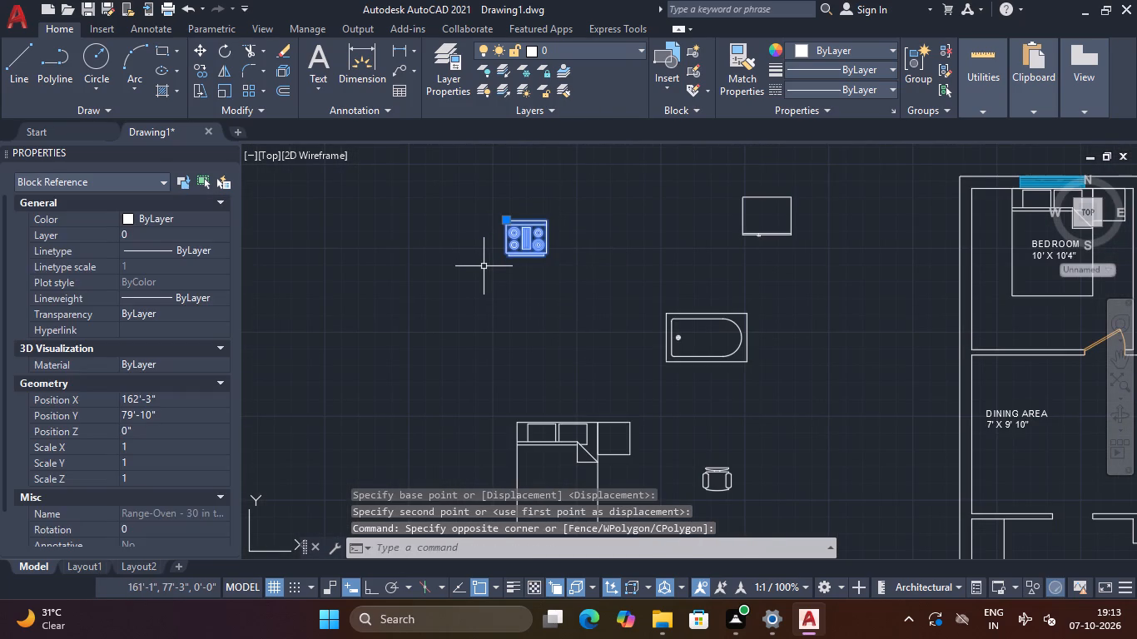
text(RO)
key(space)
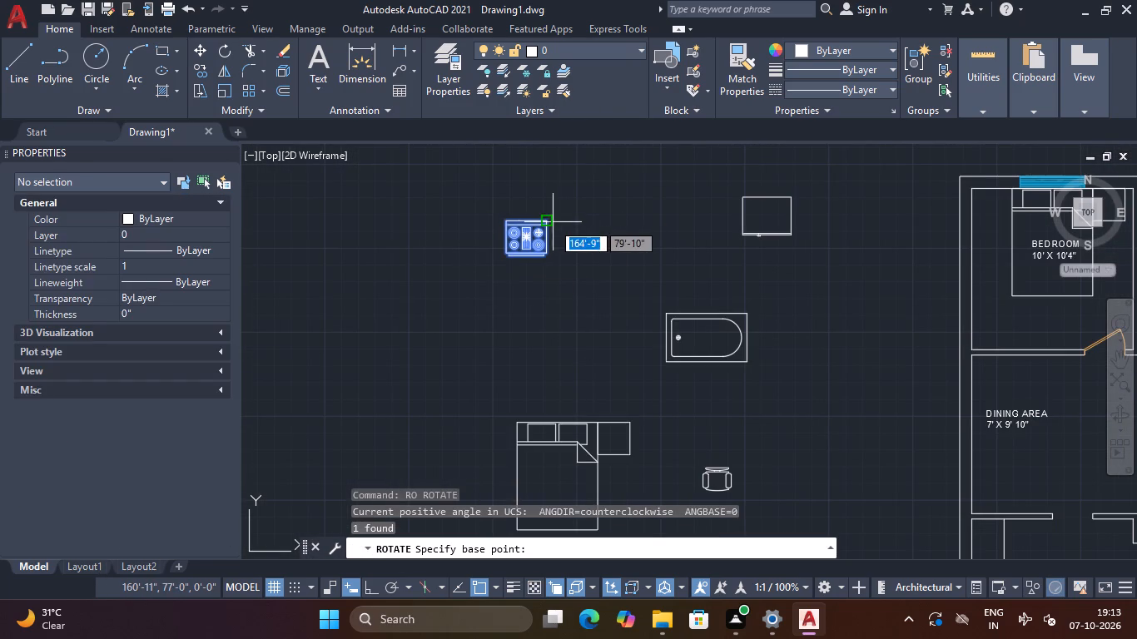
click(543, 222)
key(F8)
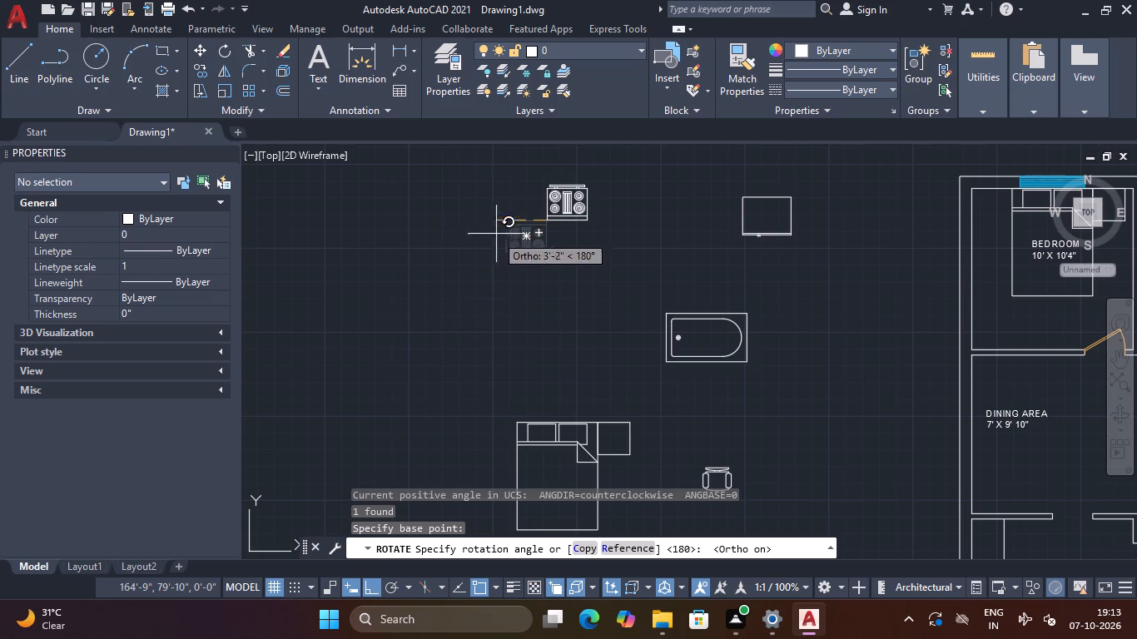
click(573, 355)
key(Escape)
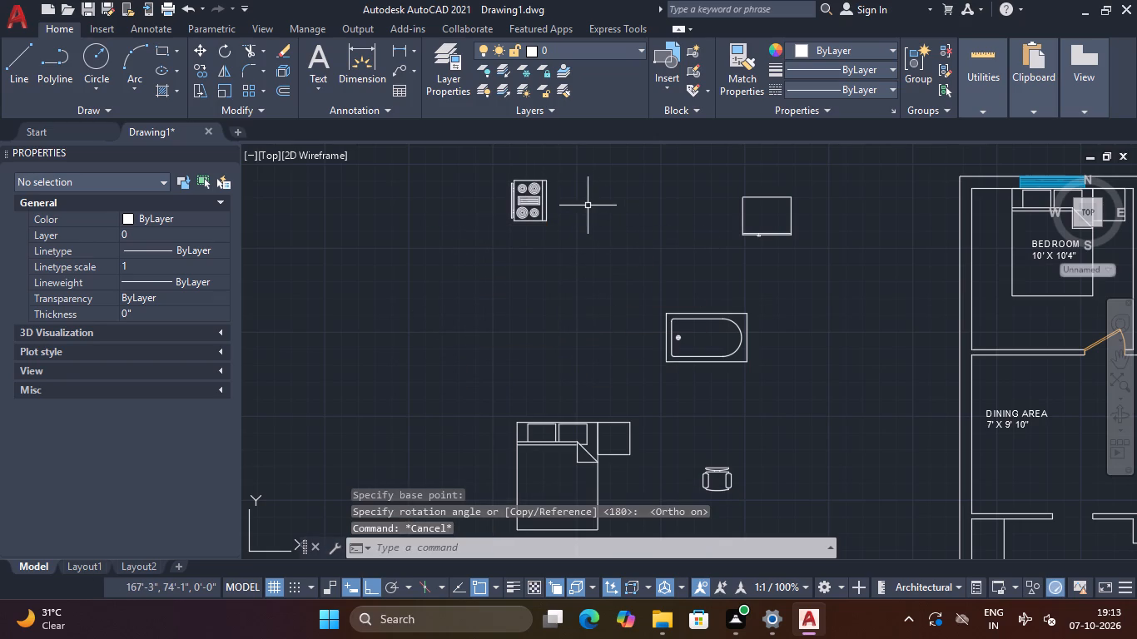
Rotate the range-oven block a further 180° about its upper-right corner.
click(551, 177)
click(473, 244)
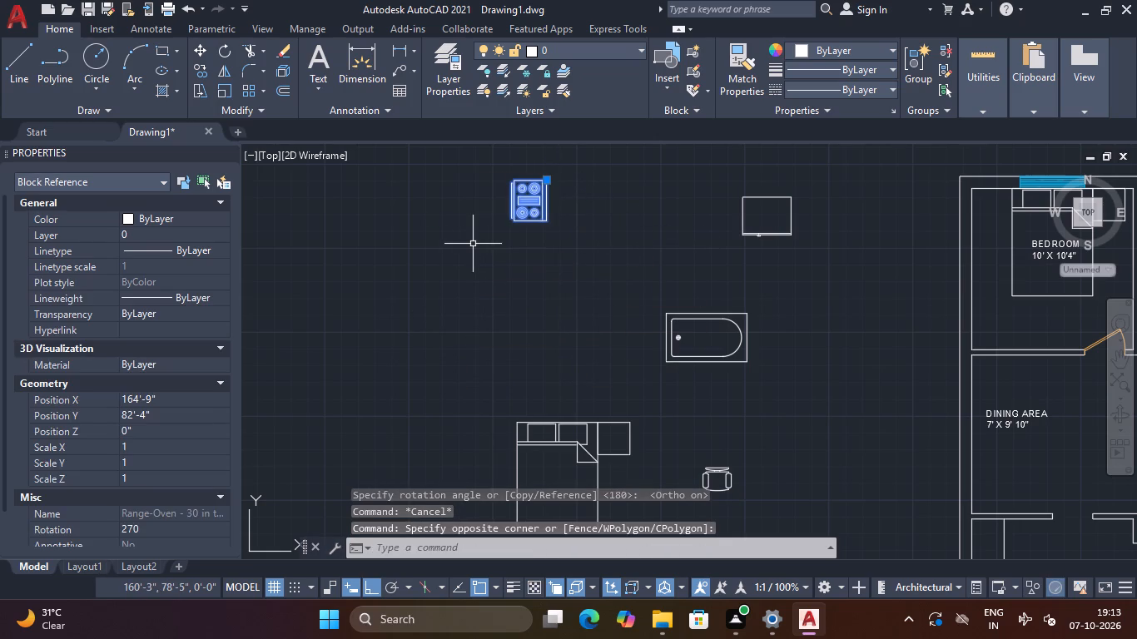
text(RO)
key(space)
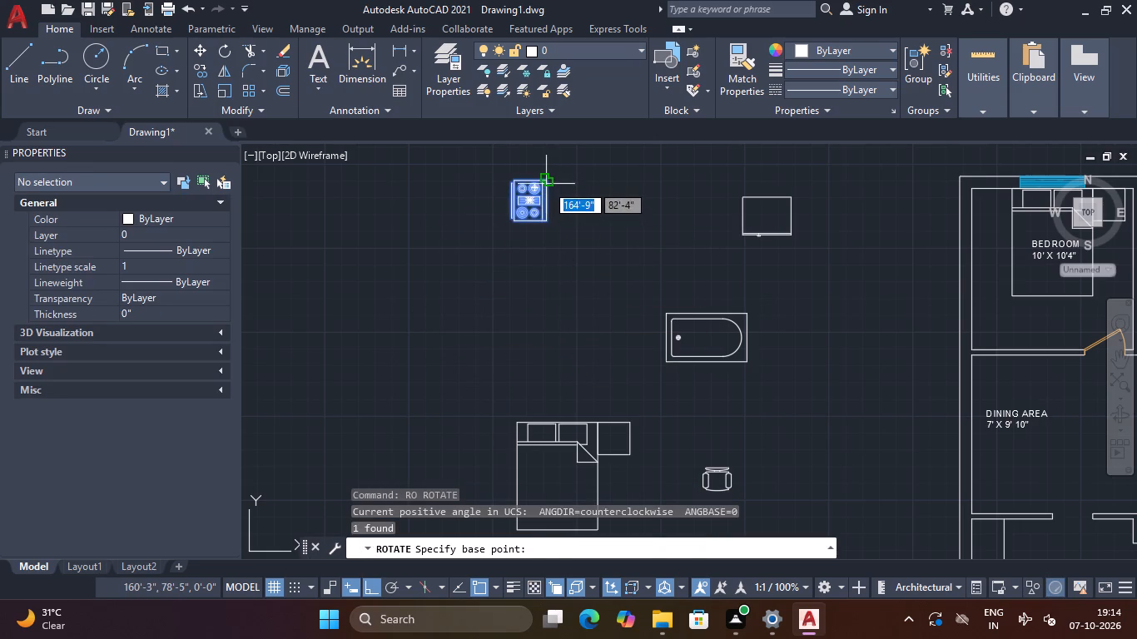
click(546, 184)
click(424, 240)
Move the rotated range-oven onto the kitchen's left counter, with its back against the left wall and Ortho off.
middle_drag(570, 242, 539, 443)
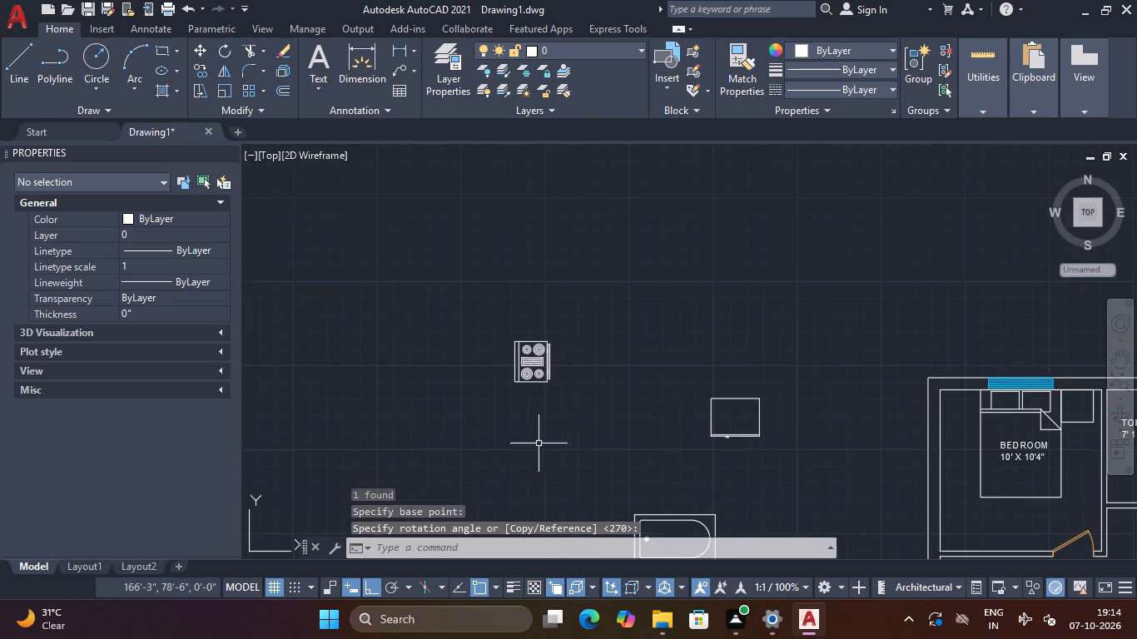
drag(582, 334, 568, 342)
click(505, 403)
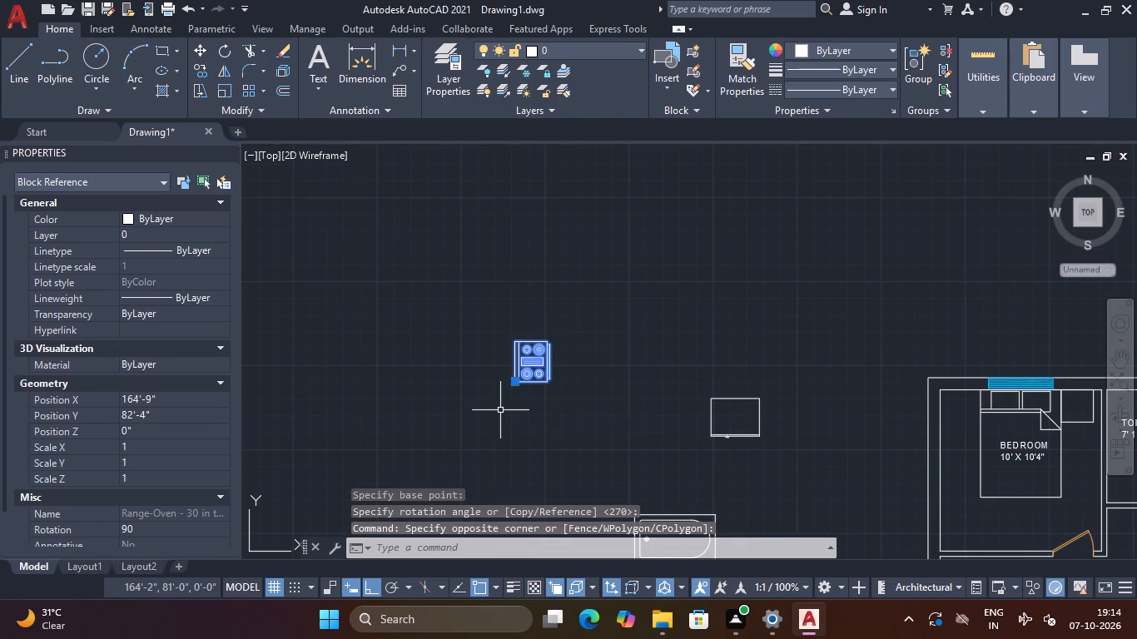
text(M)
key(space)
click(514, 357)
scroll(555, 368, down, 1)
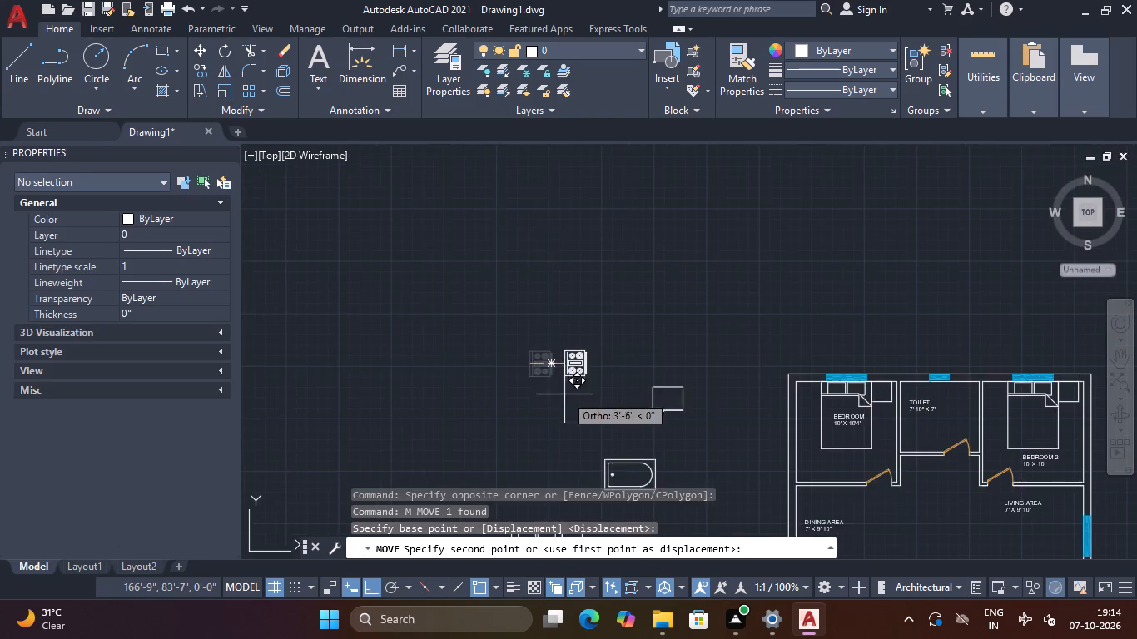
middle_drag(564, 394, 556, 294)
key(F9)
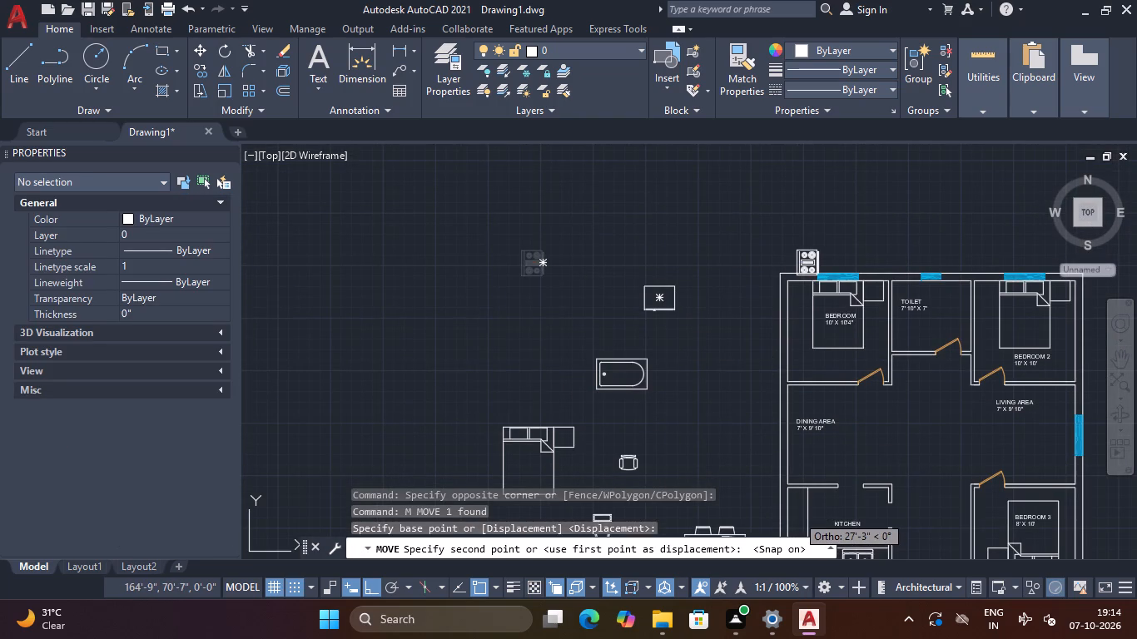
key(F8)
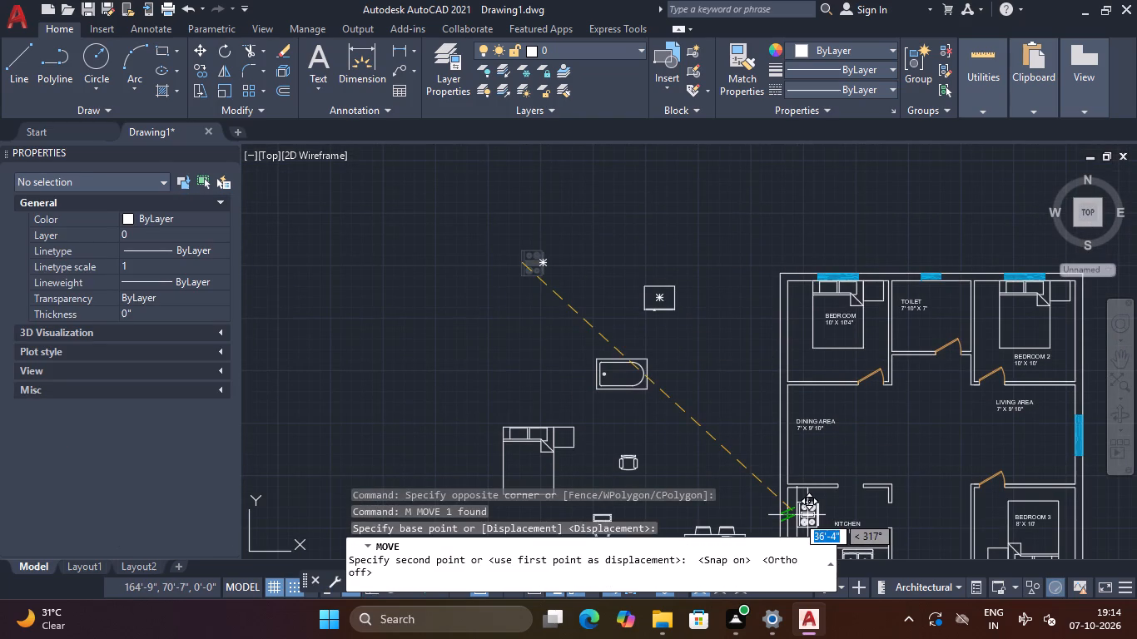
key(F9)
middle_drag(764, 460, 759, 362)
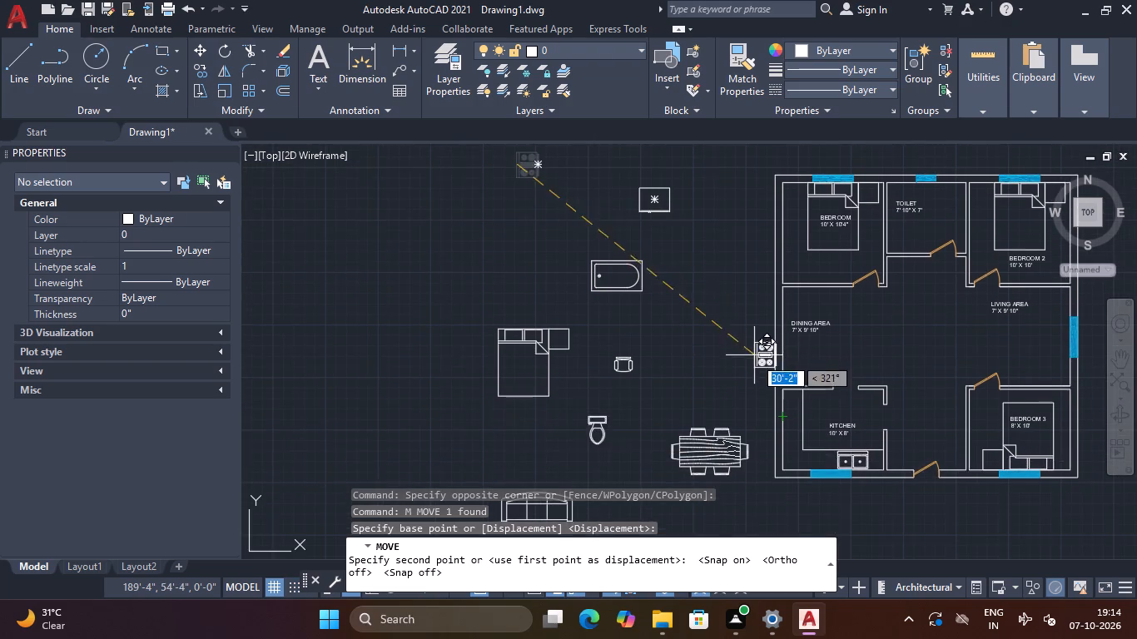
scroll(762, 373, up, 3)
middle_drag(841, 529, 880, 347)
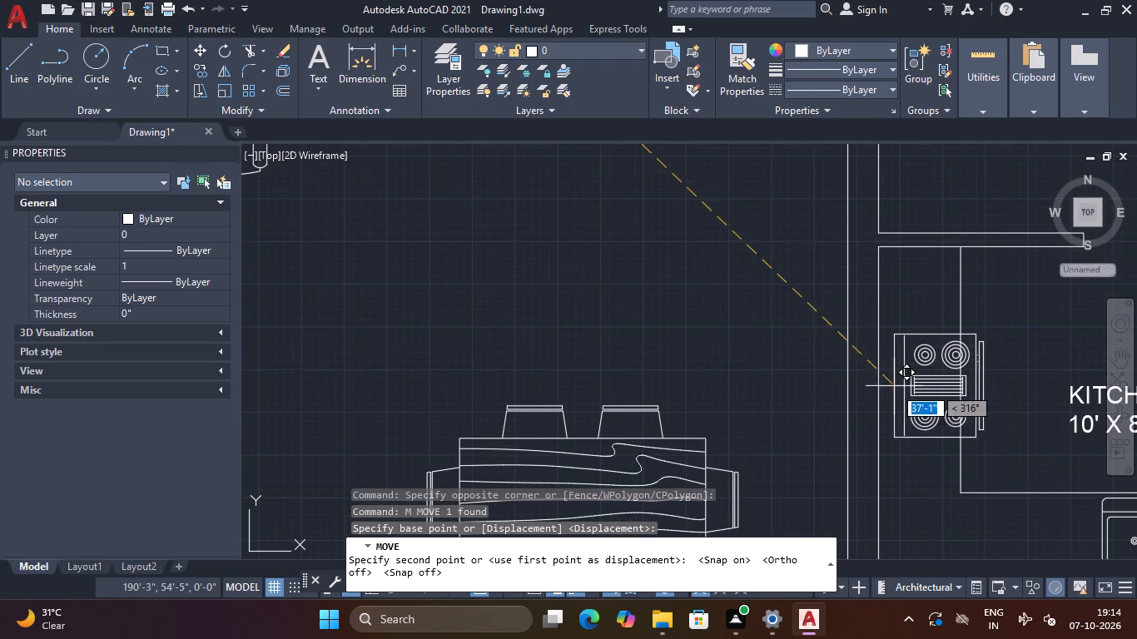
click(876, 413)
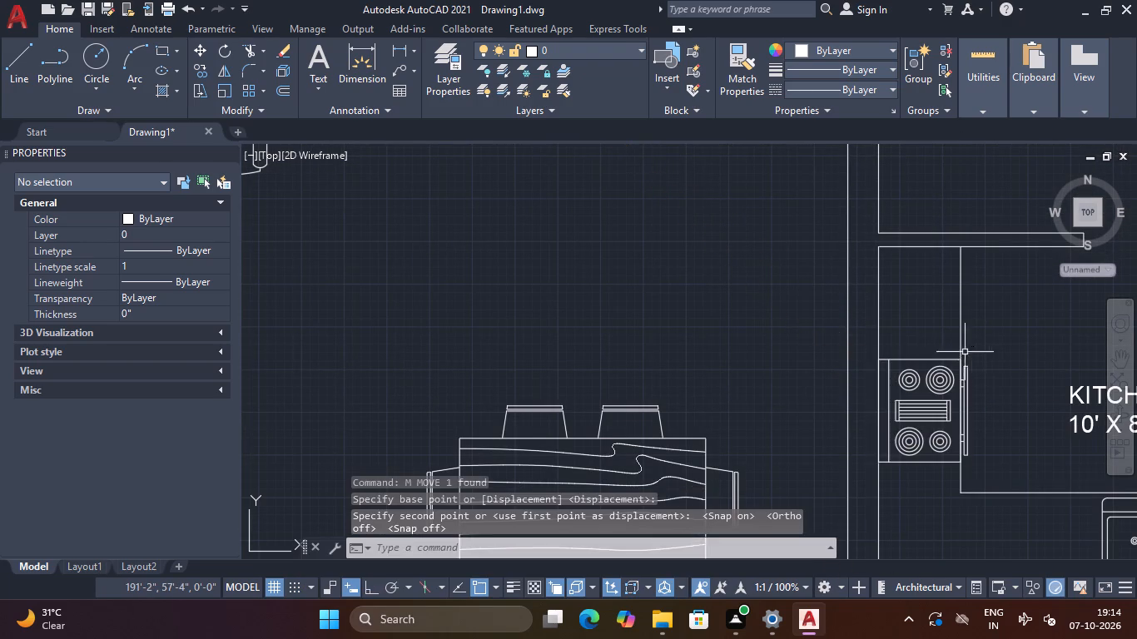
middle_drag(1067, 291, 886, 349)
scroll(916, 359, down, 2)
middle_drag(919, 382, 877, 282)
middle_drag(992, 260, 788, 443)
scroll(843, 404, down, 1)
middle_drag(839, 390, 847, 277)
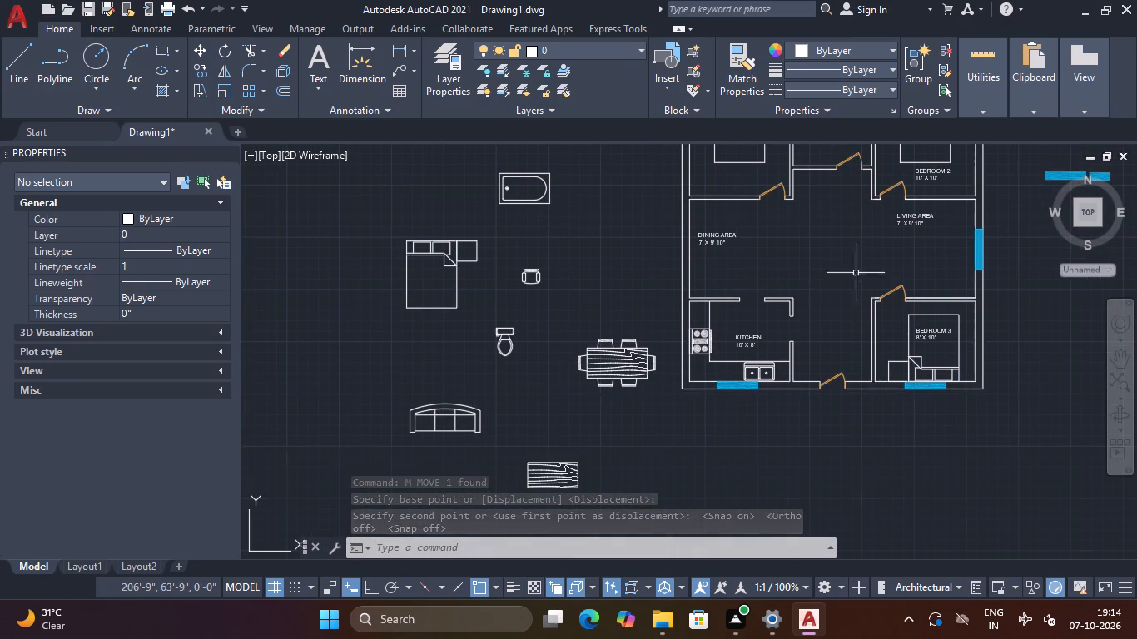
Move the six-chair dining set block into the dining area, near the left wall.
click(650, 314)
click(571, 424)
text(M)
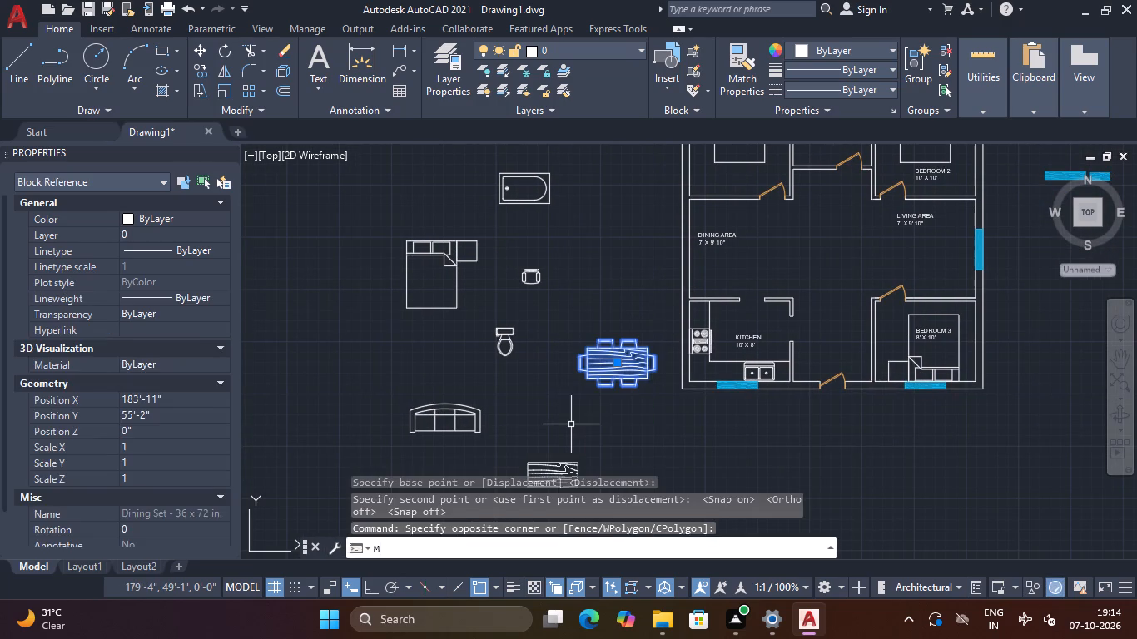
key(space)
click(617, 368)
scroll(718, 260, up, 1)
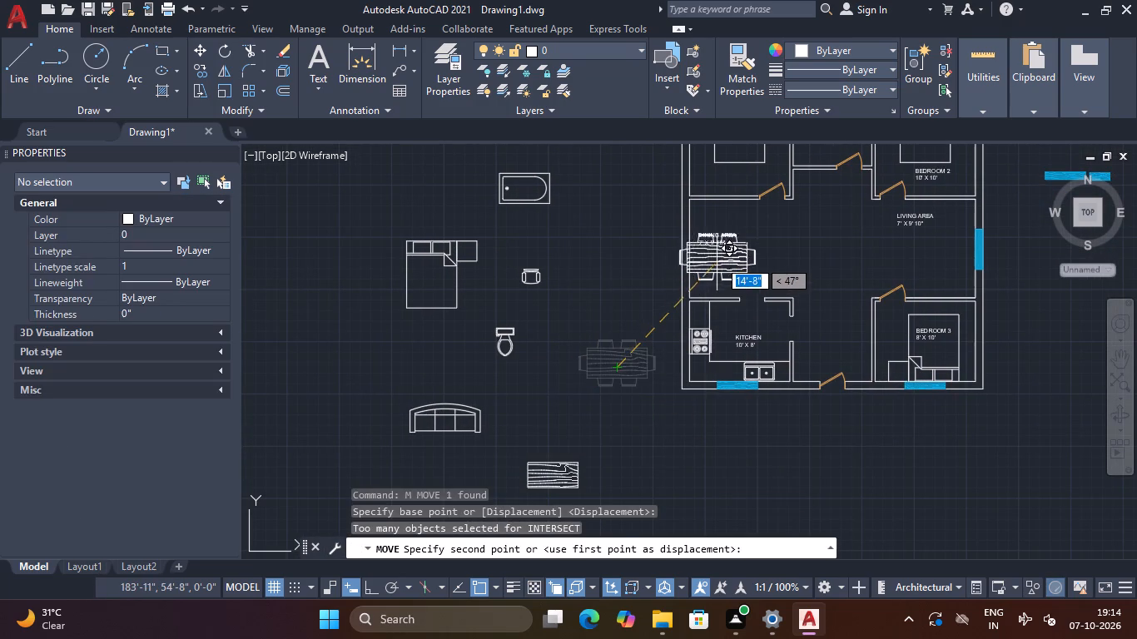
scroll(718, 260, up, 1)
middle_drag(741, 237, 725, 364)
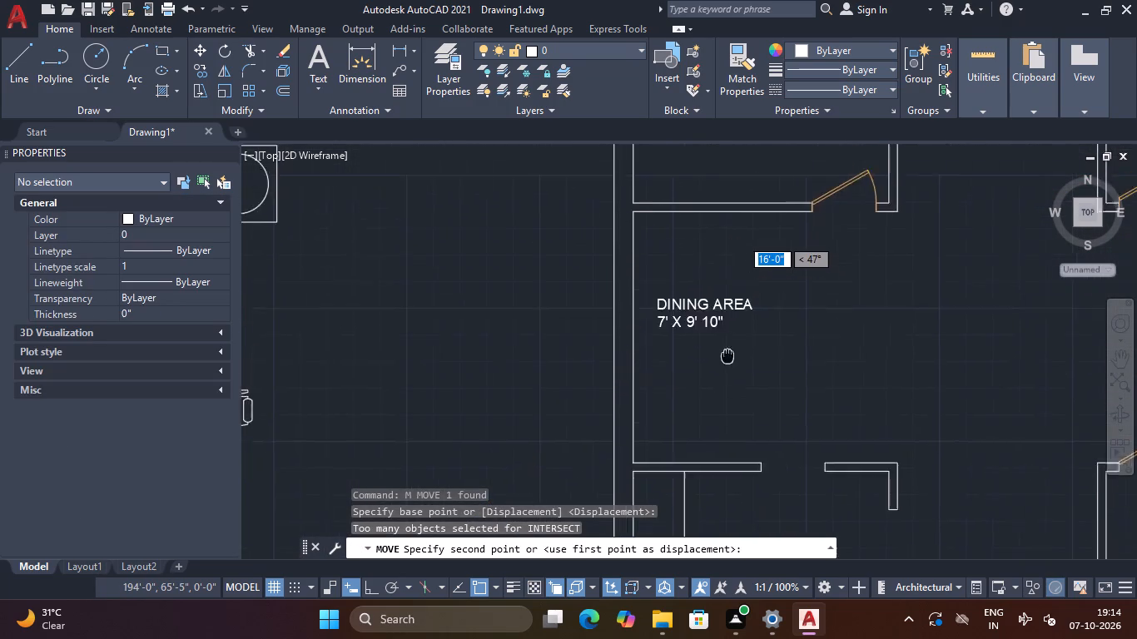
middle_drag(725, 364, 723, 374)
click(735, 362)
key(Escape)
Scale the dining set down slightly about the table's lower-left corner with a freehand scale factor.
drag(814, 310, 805, 329)
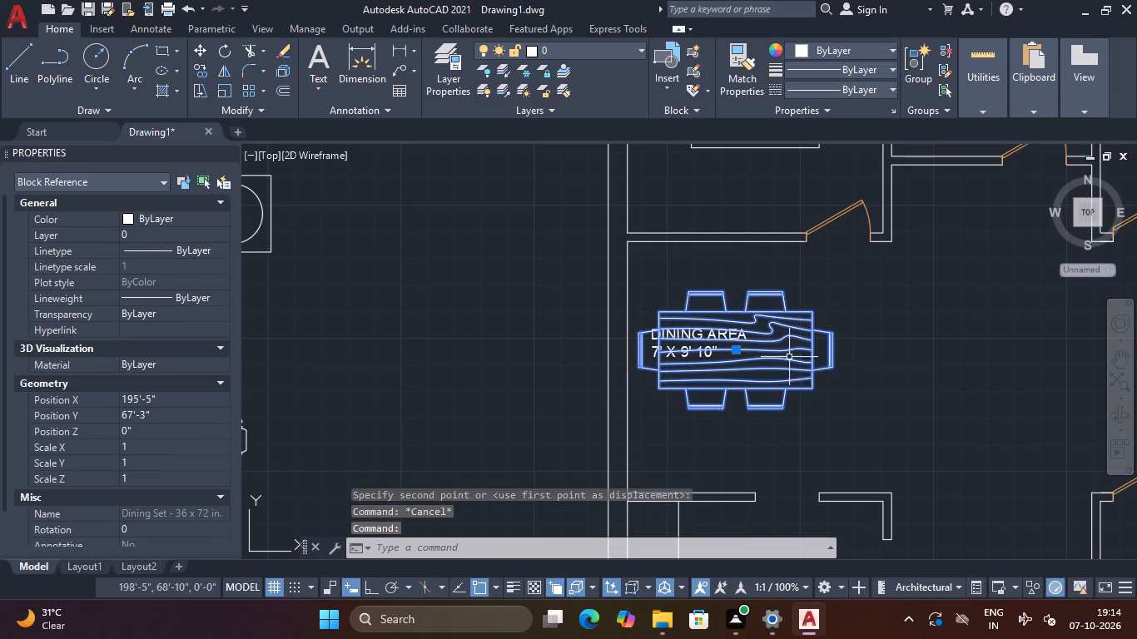
click(776, 384)
key(s)
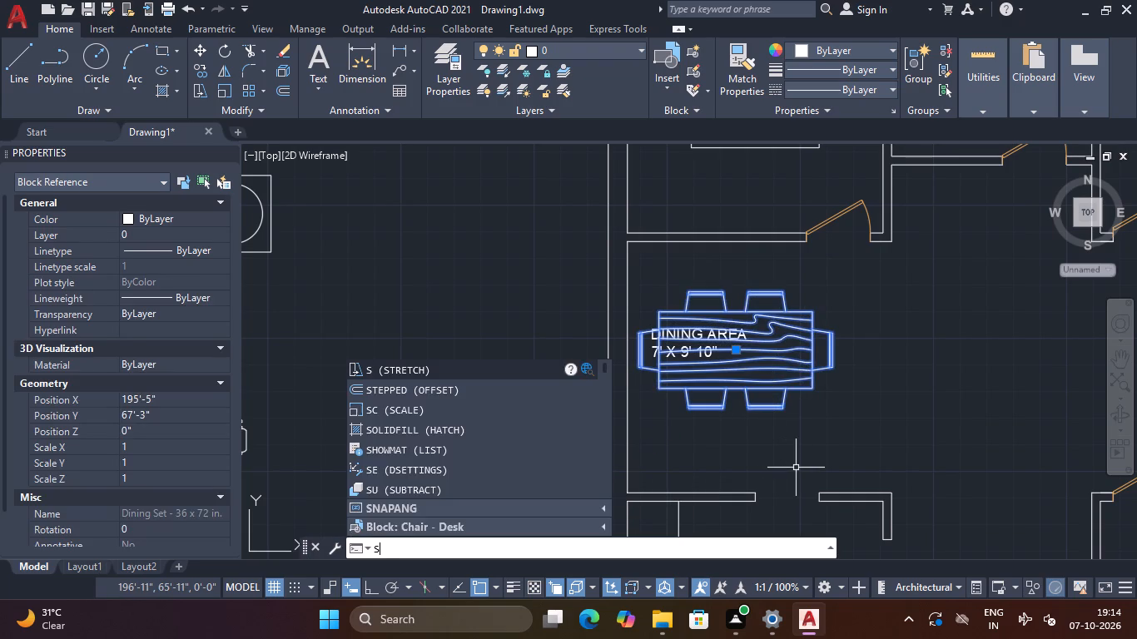
text(C)
key(space)
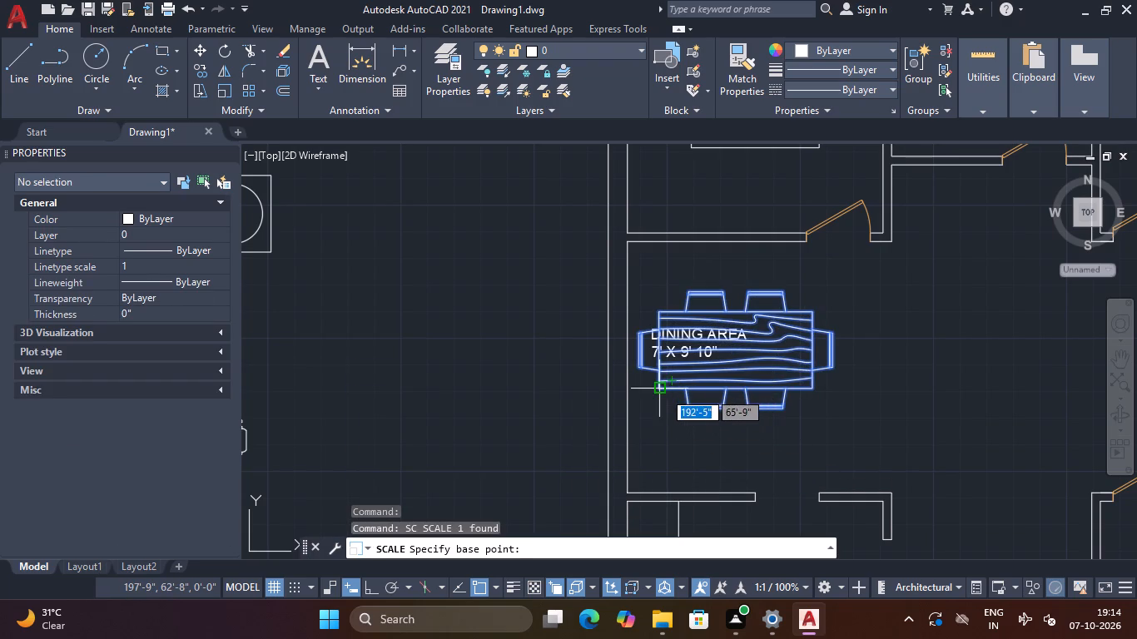
click(662, 394)
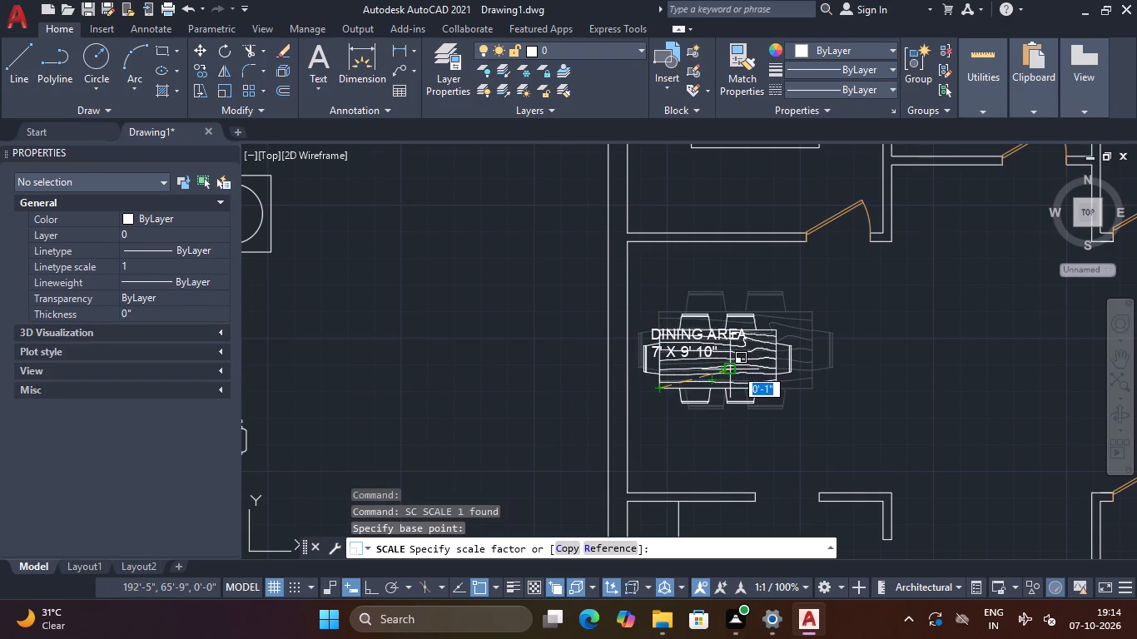
click(739, 365)
Move the DINING AREA label off the table to the clear space just above the dining set.
click(688, 336)
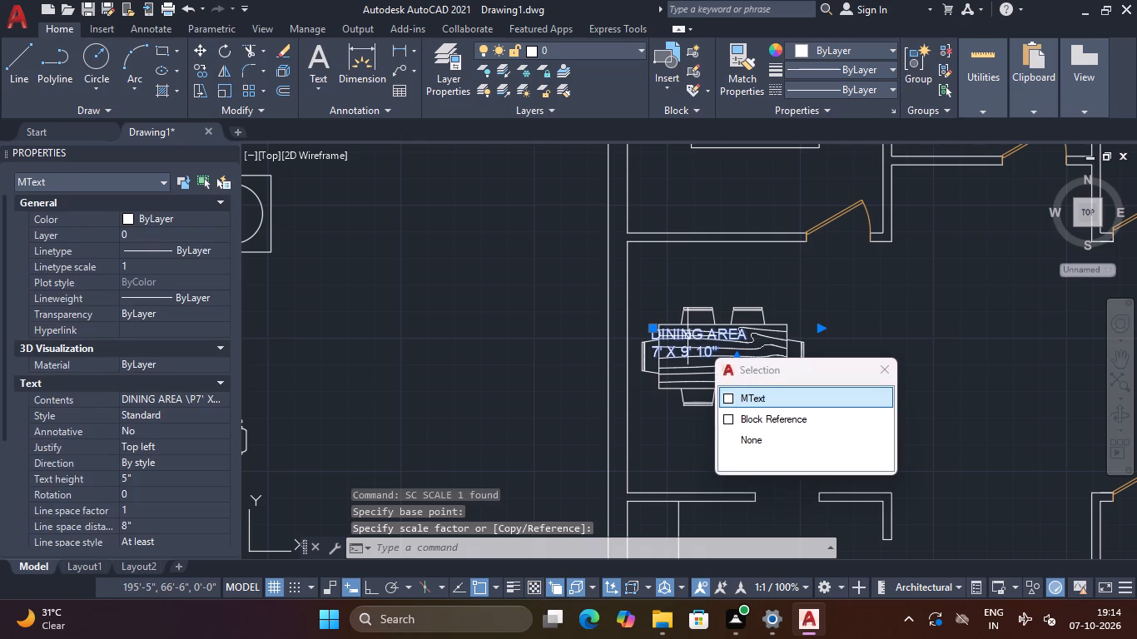
click(747, 401)
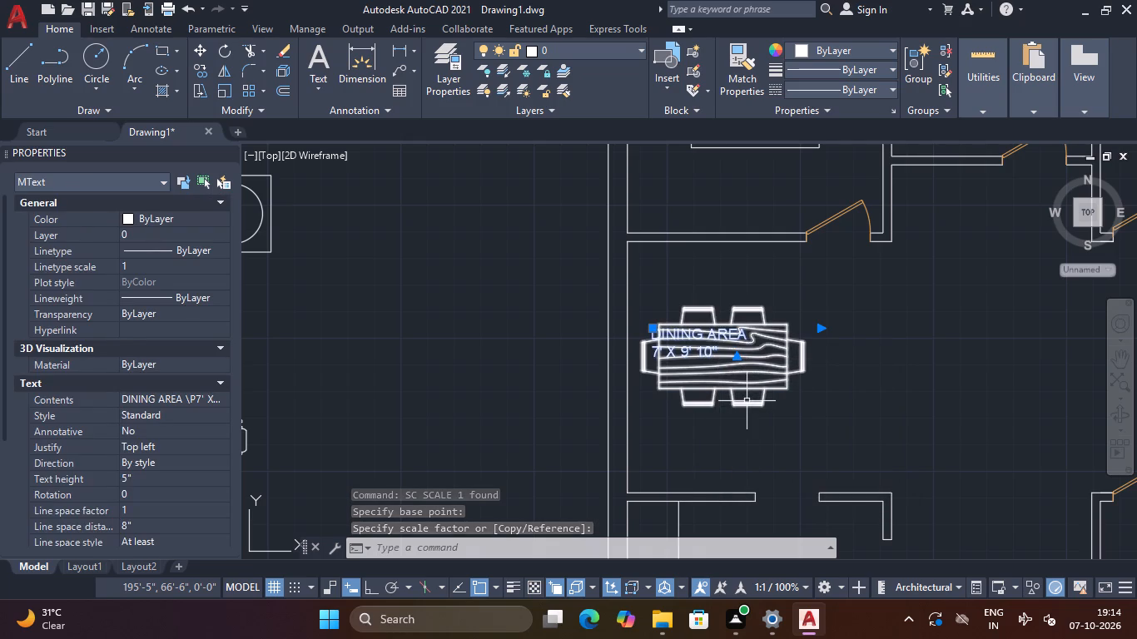
text(M)
key(space)
click(703, 339)
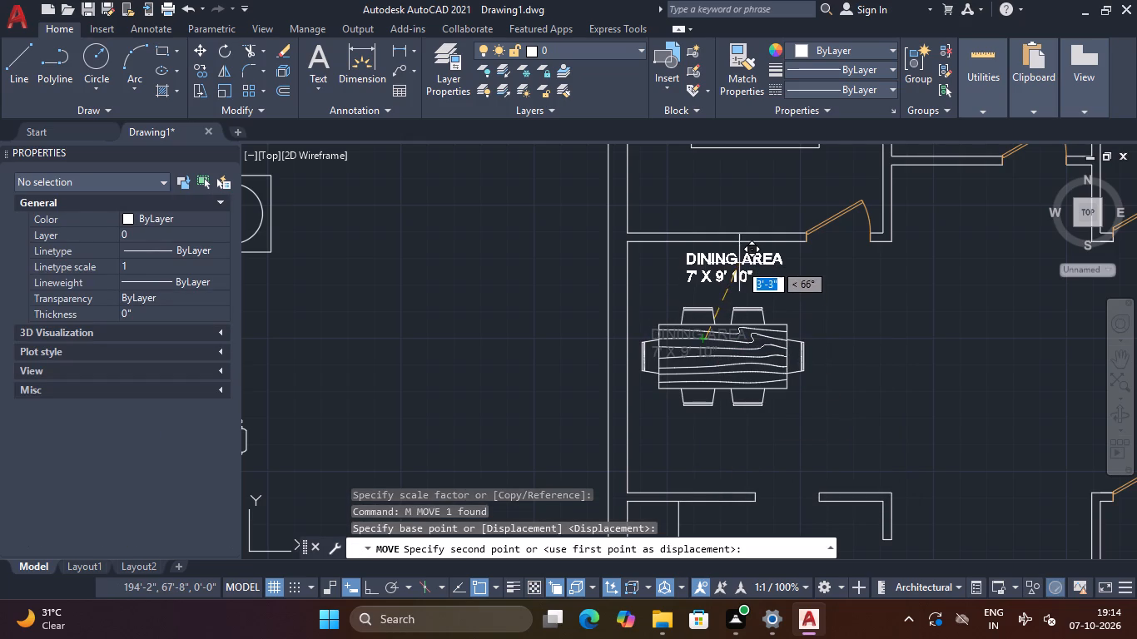
click(721, 271)
Rotate the roundback sofa block 270° about its upper-right corner, using Ortho.
scroll(802, 307, down, 2)
middle_drag(847, 311, 540, 389)
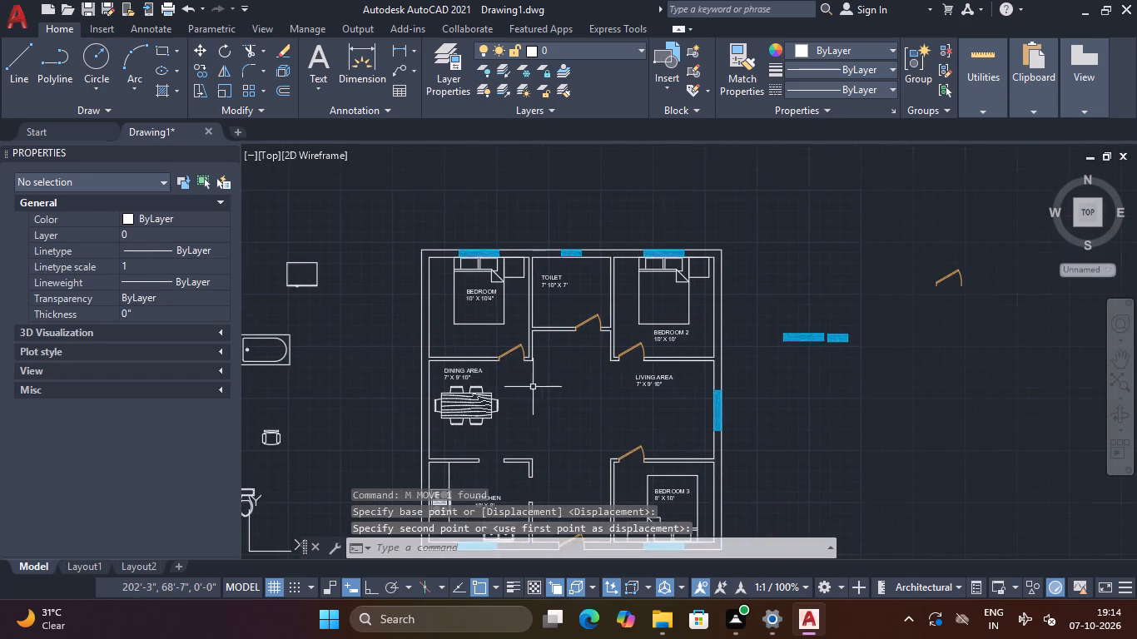
scroll(642, 439, up, 1)
middle_drag(661, 419, 715, 385)
scroll(738, 376, down, 2)
middle_drag(520, 380, 534, 371)
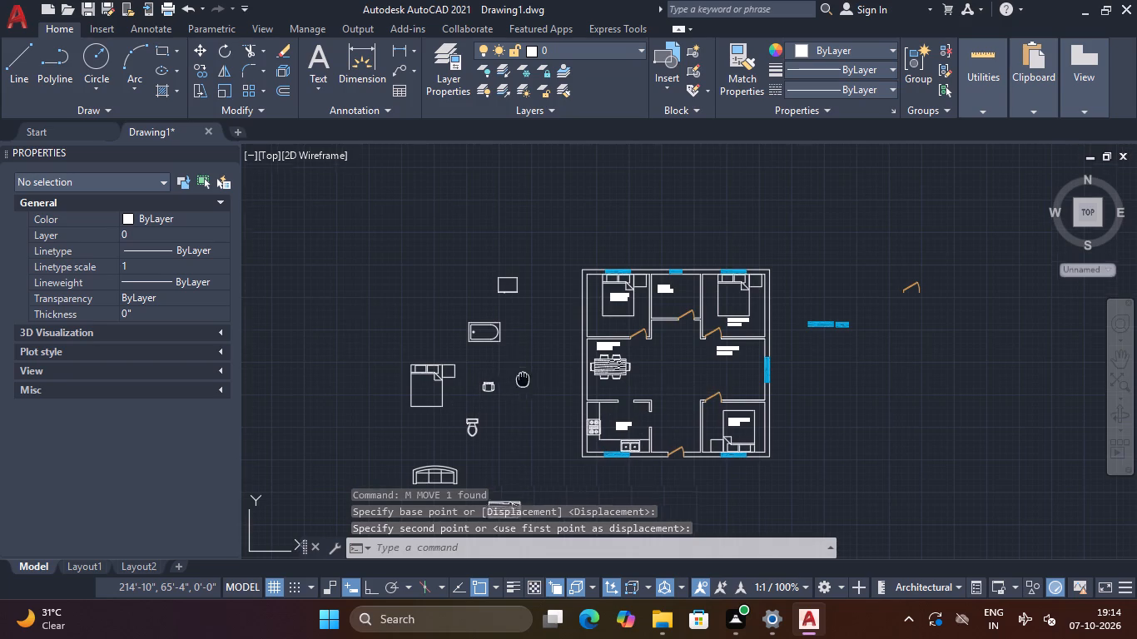
middle_drag(534, 371, 593, 309)
click(545, 389)
click(468, 426)
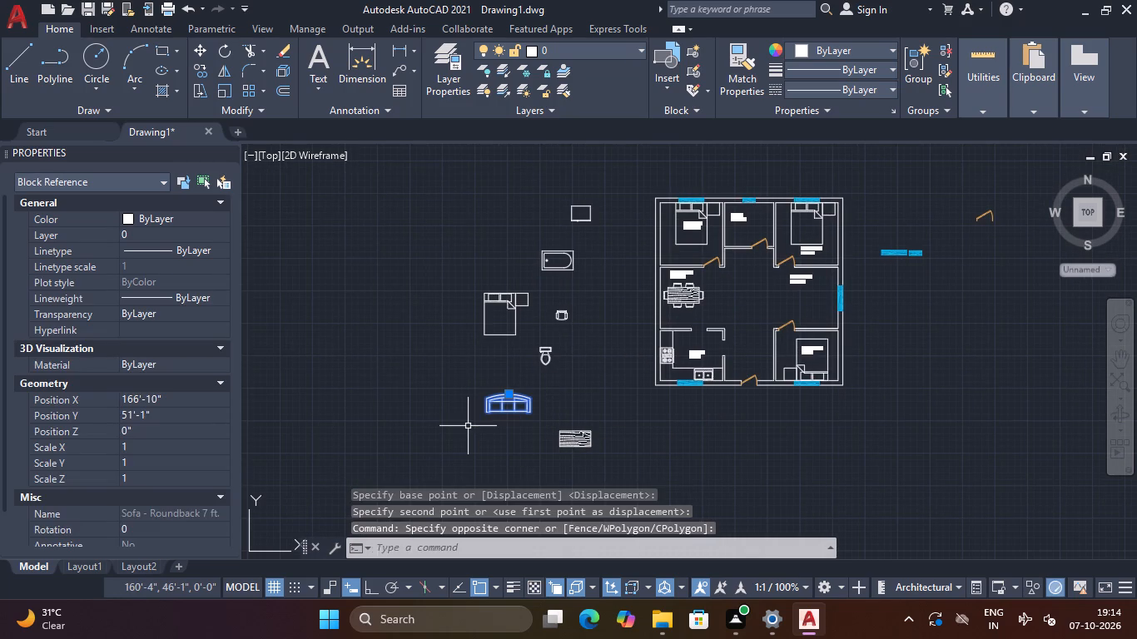
text(RO)
key(space)
click(529, 398)
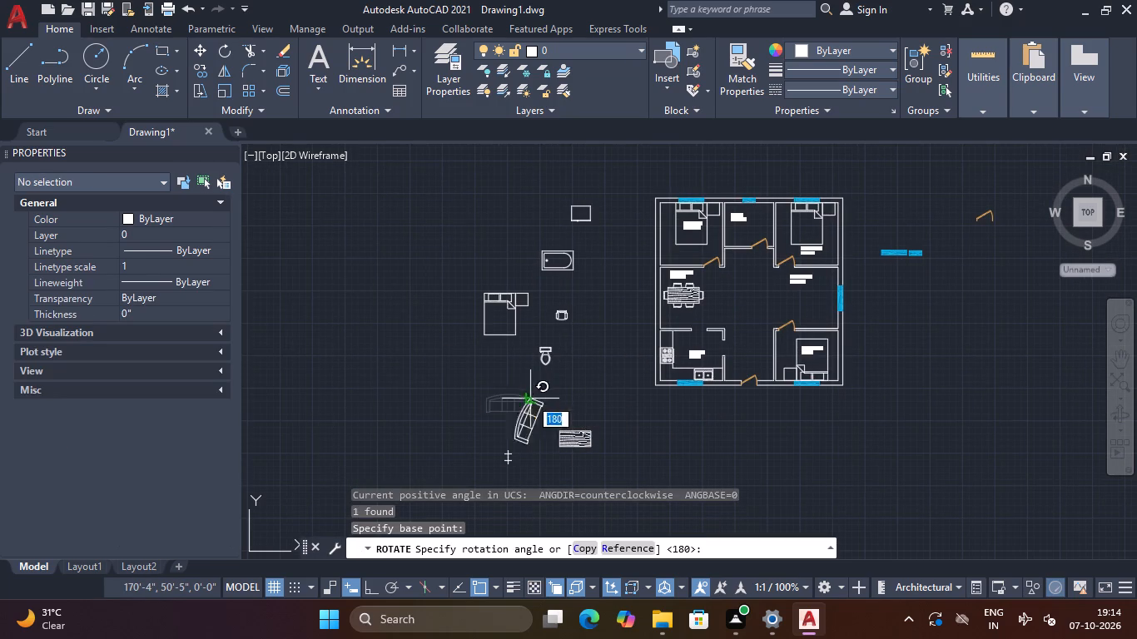
key(F8)
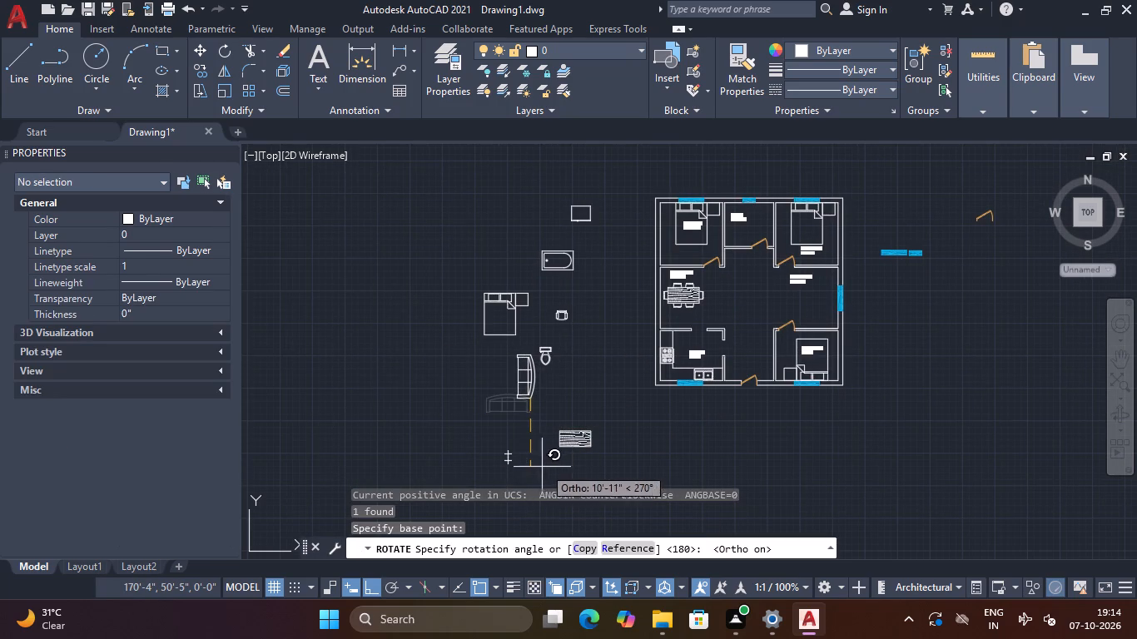
click(538, 463)
Copy the rotated sofa horizontally to the clear space on its left.
middle_drag(551, 404, 618, 394)
scroll(608, 369, up, 3)
drag(608, 363, 594, 369)
click(529, 412)
key(x)
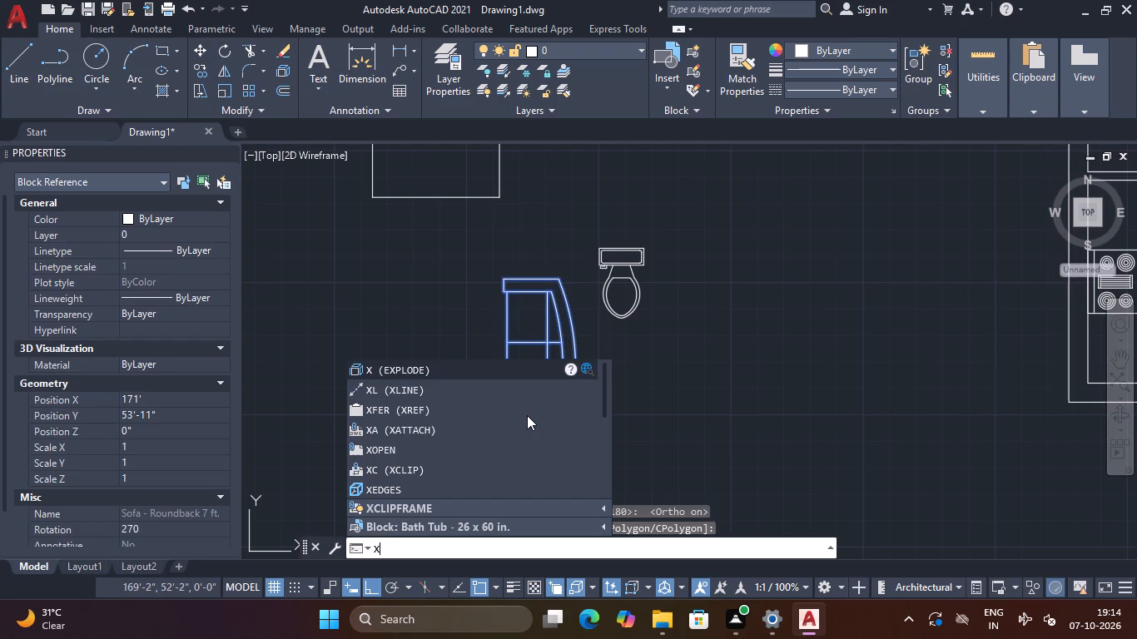
key(BackSpace)
text(CO)
key(space)
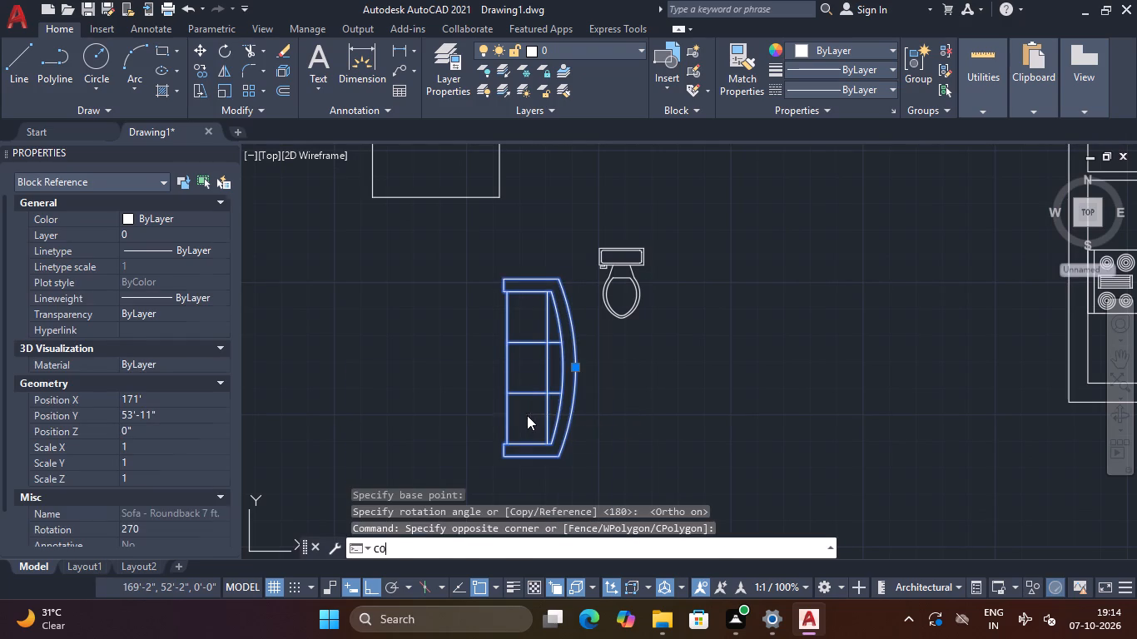
click(537, 382)
click(373, 394)
key(Escape)
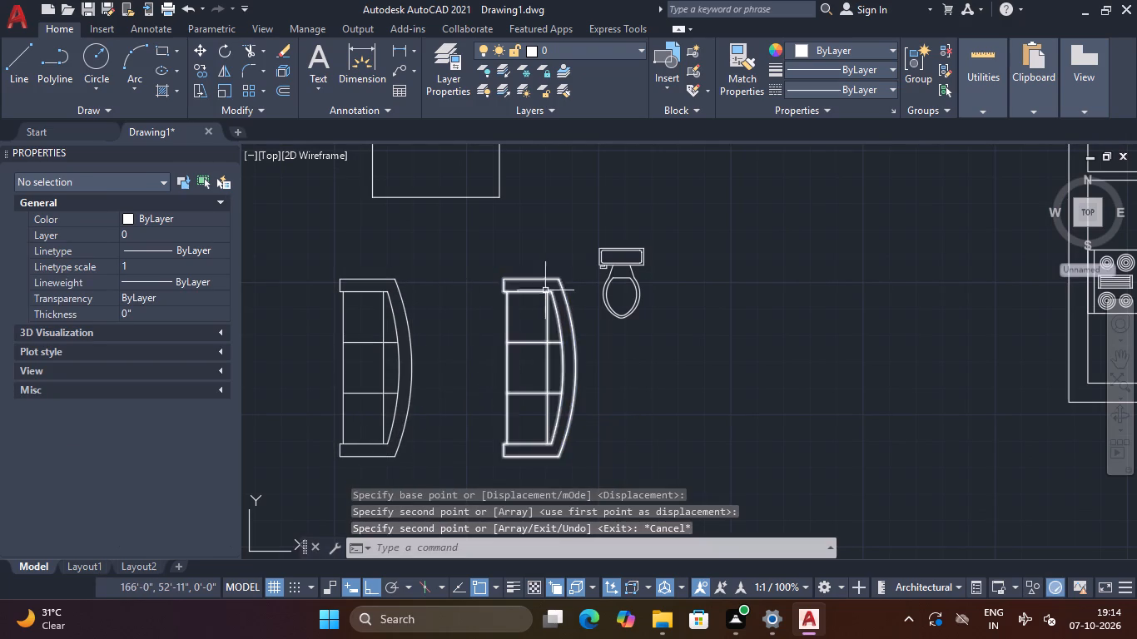
Move the original rotated sofa into the living area, with its back to the right-wall window and Ortho off.
drag(586, 256, 563, 293)
click(478, 446)
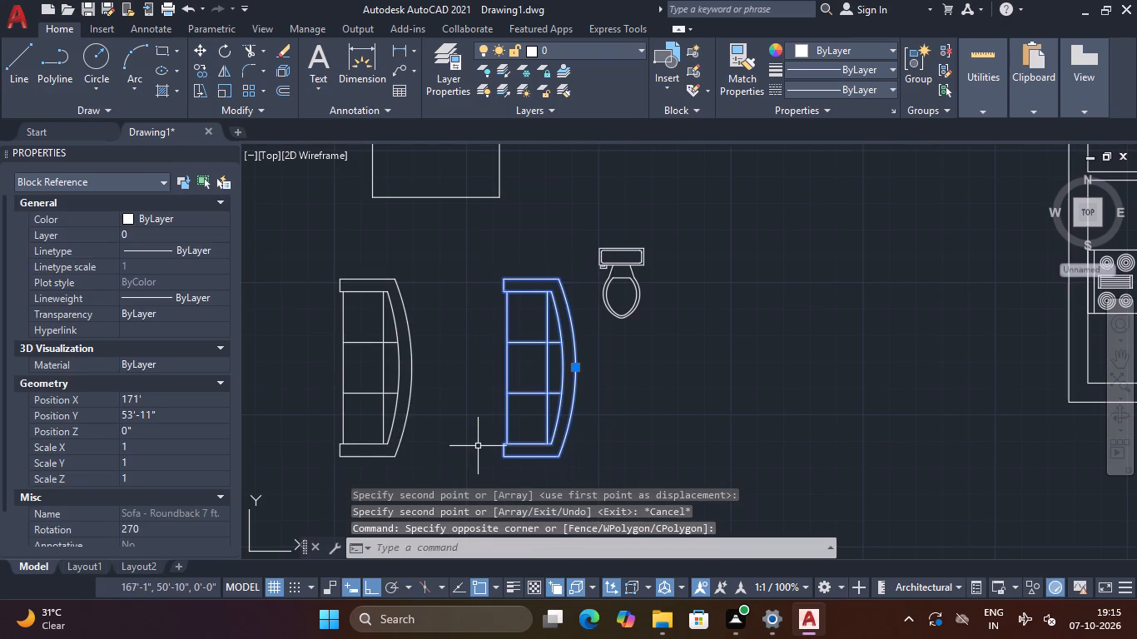
text(M)
key(space)
click(554, 363)
middle_drag(554, 368, 314, 444)
scroll(628, 369, down, 3)
middle_drag(665, 331, 511, 394)
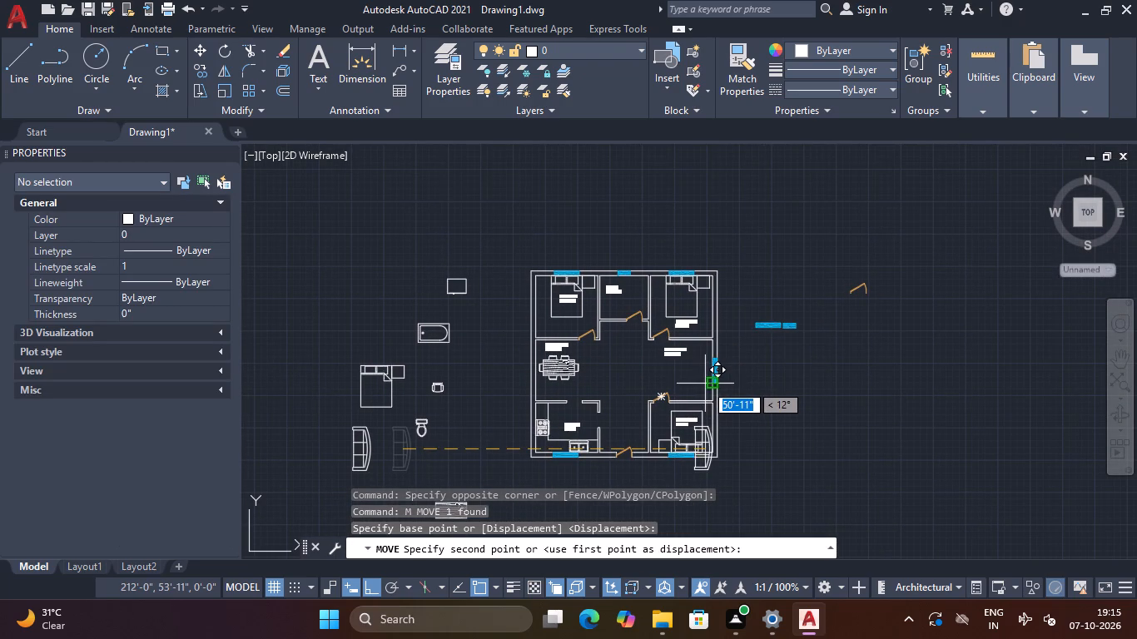
key(F8)
scroll(696, 381, up, 3)
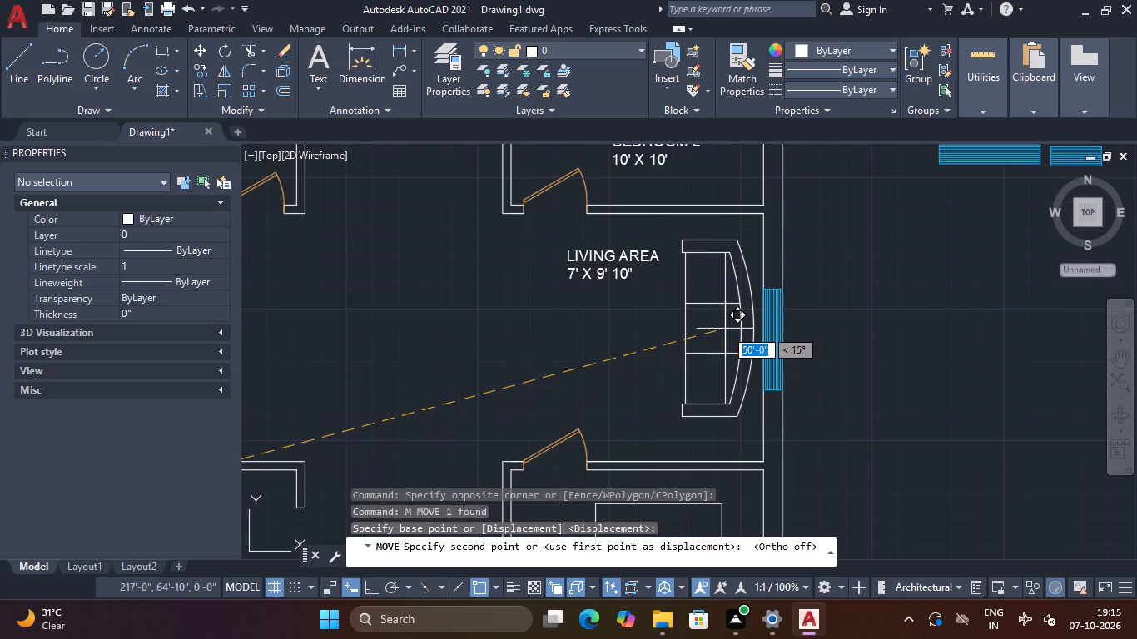
click(725, 329)
Scale the living-area sofa down about its lower-left corner with a freehand scale factor.
click(740, 263)
click(705, 299)
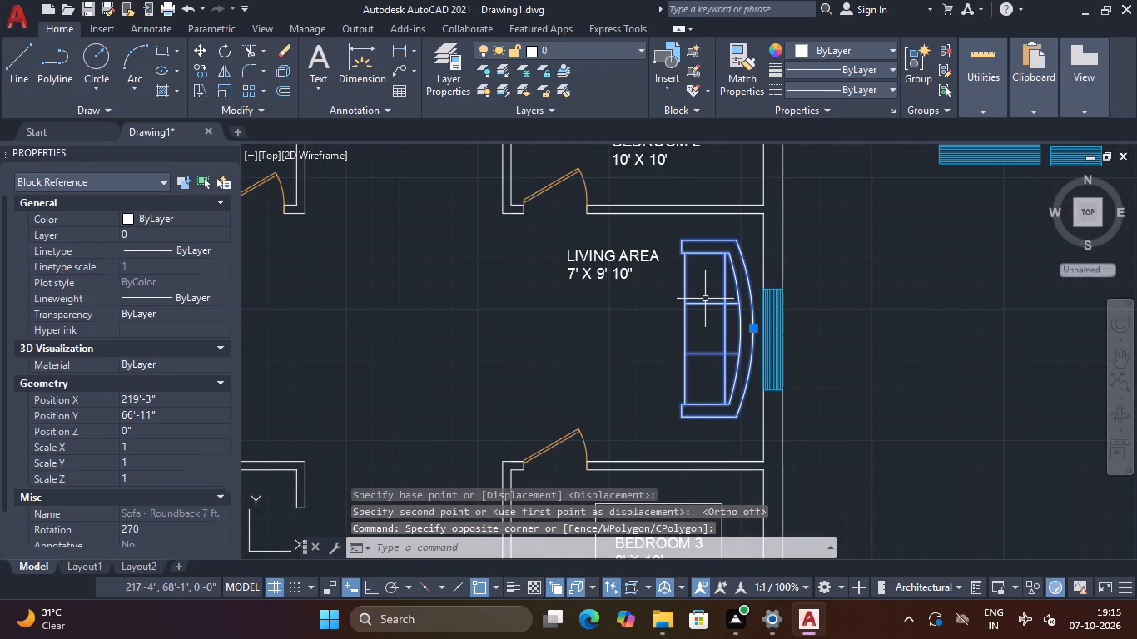
text(SC)
key(space)
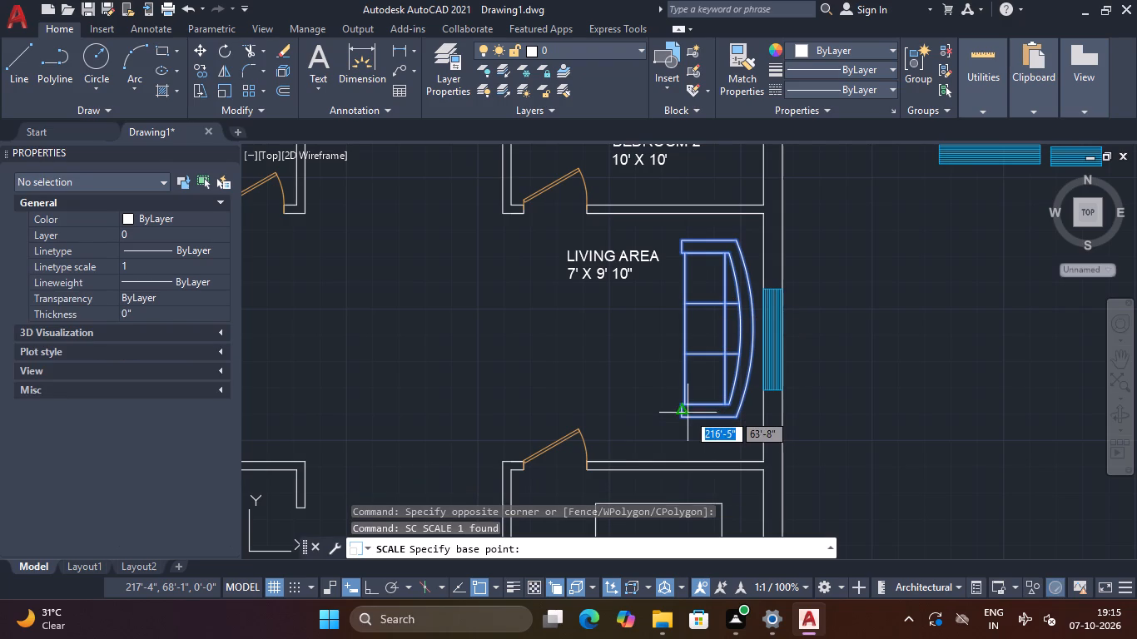
click(686, 418)
click(714, 353)
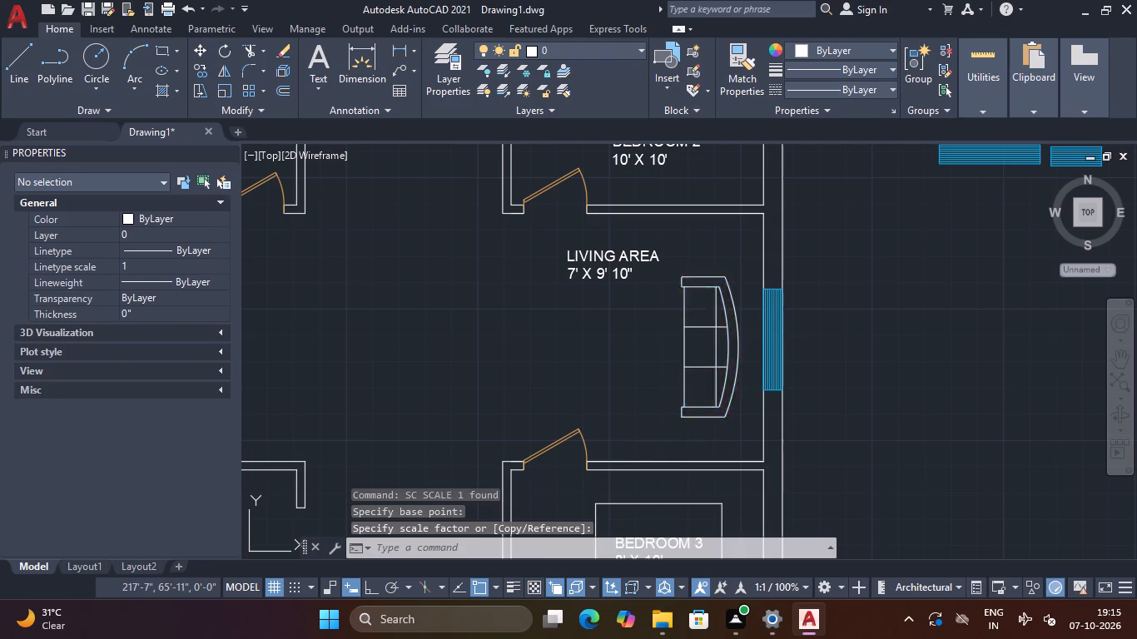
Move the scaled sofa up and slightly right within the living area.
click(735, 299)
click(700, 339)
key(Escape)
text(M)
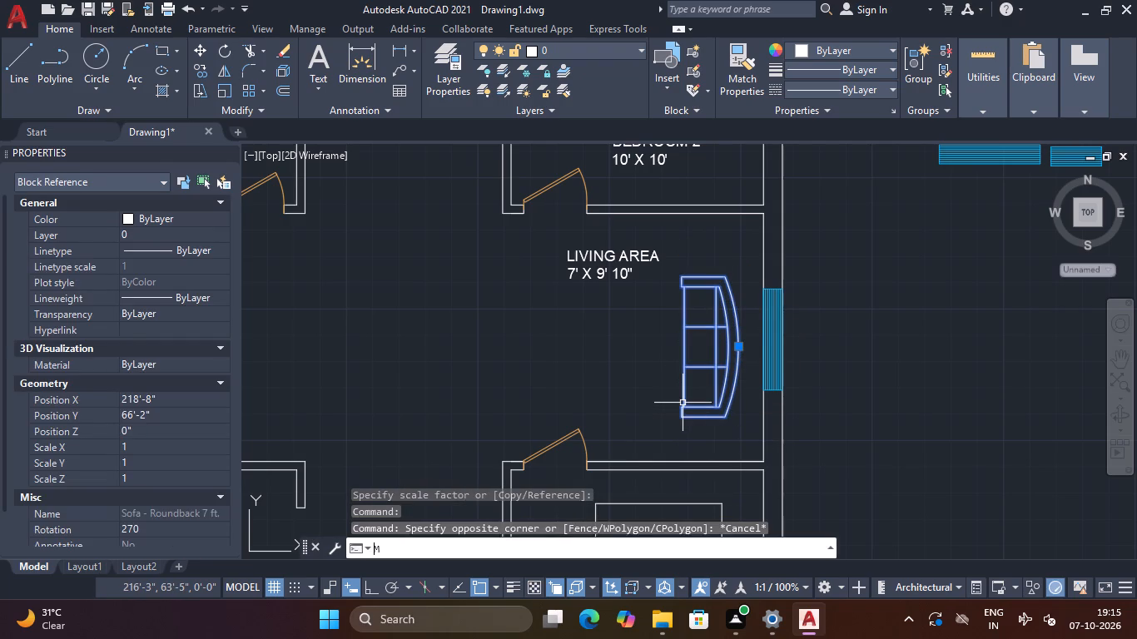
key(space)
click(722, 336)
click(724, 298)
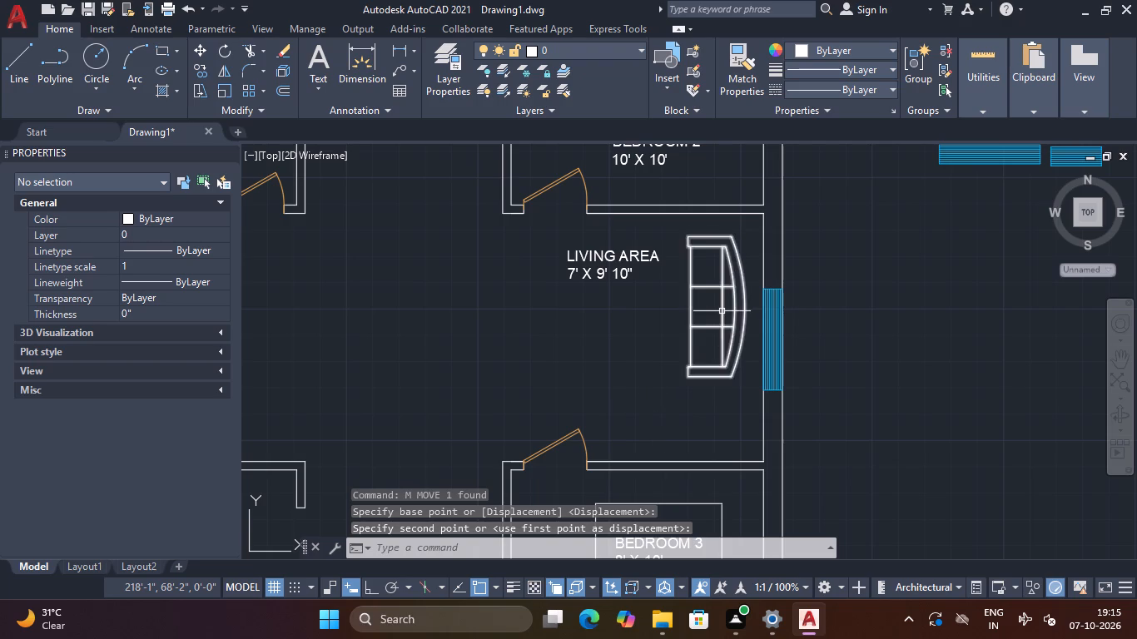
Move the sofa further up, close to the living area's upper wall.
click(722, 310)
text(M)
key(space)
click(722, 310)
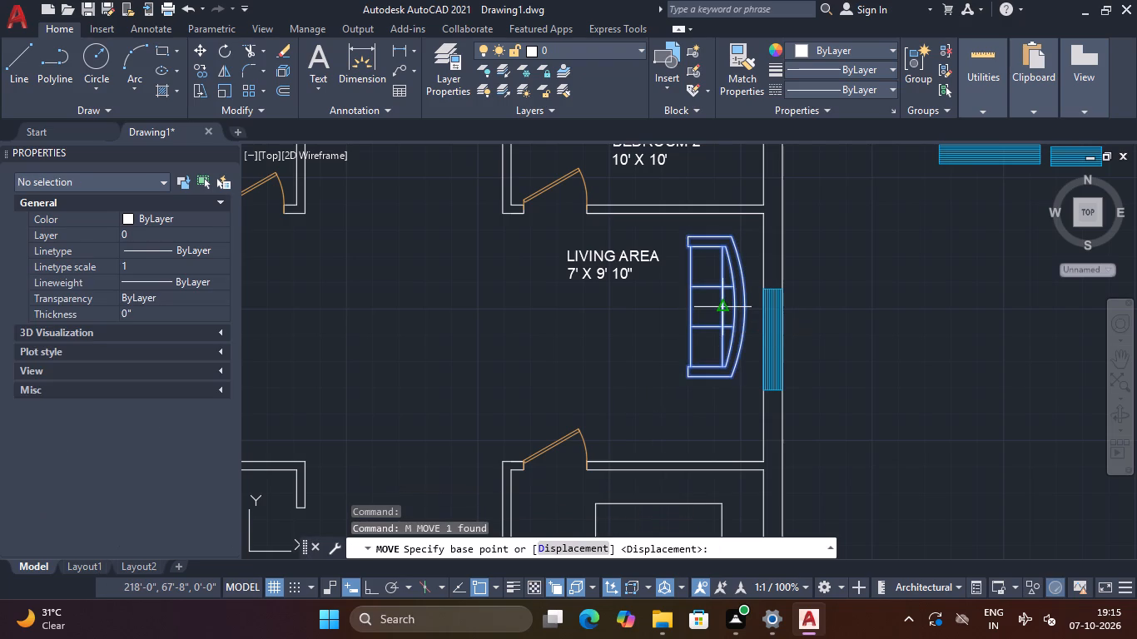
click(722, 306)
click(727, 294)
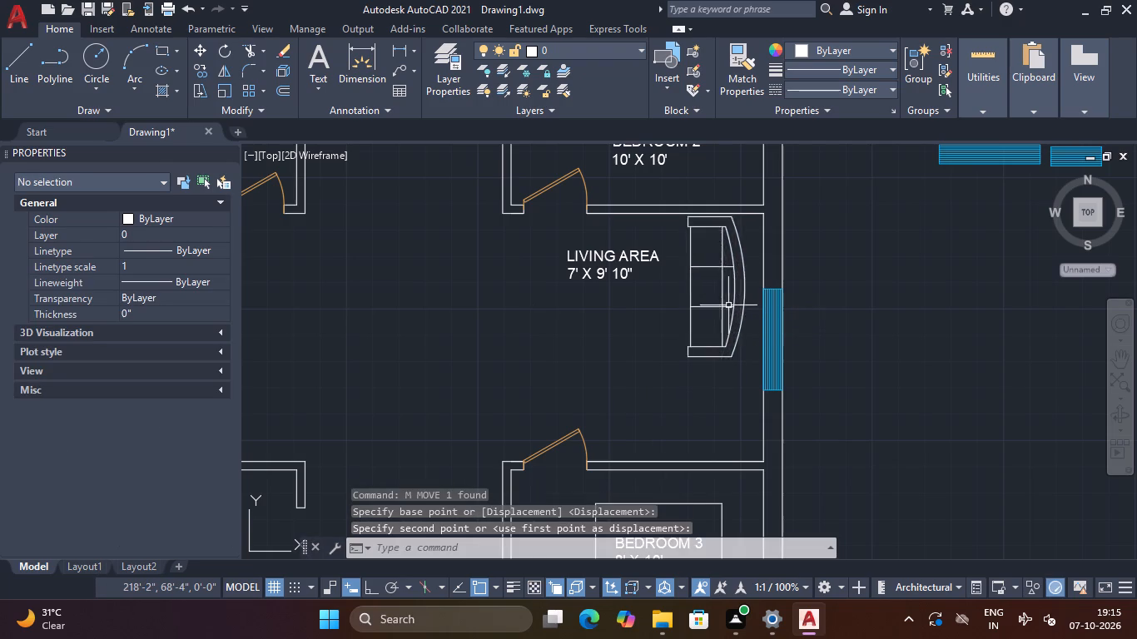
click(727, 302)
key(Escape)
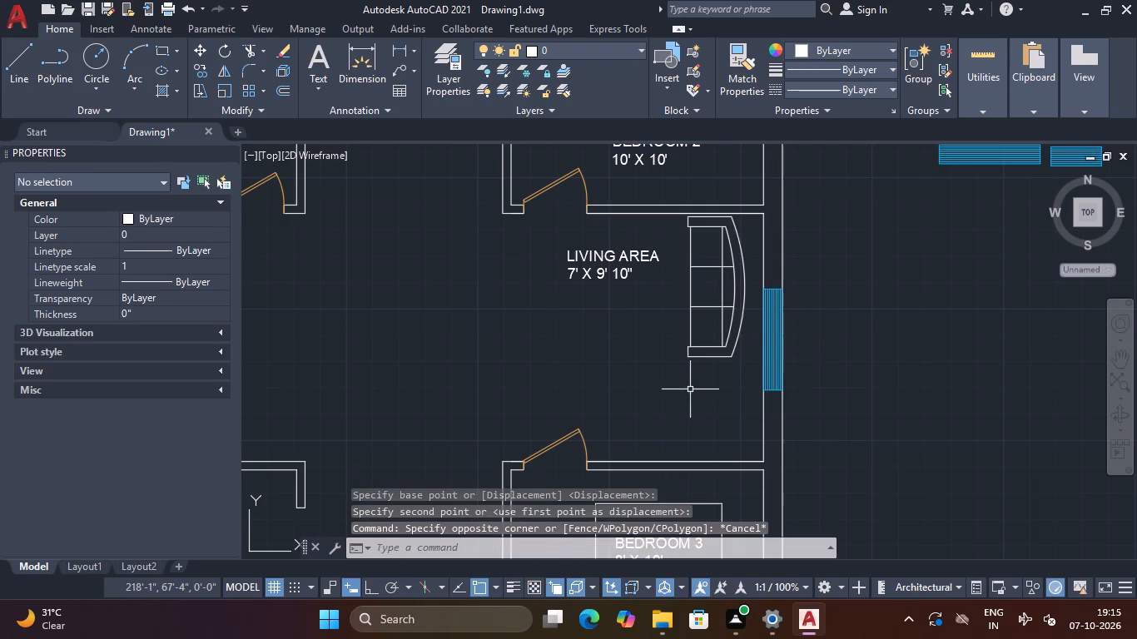
Move the sofa down and right so that it sits centred against the living-area window.
scroll(685, 390, down, 1)
middle_drag(684, 391, 908, 398)
scroll(910, 398, down, 2)
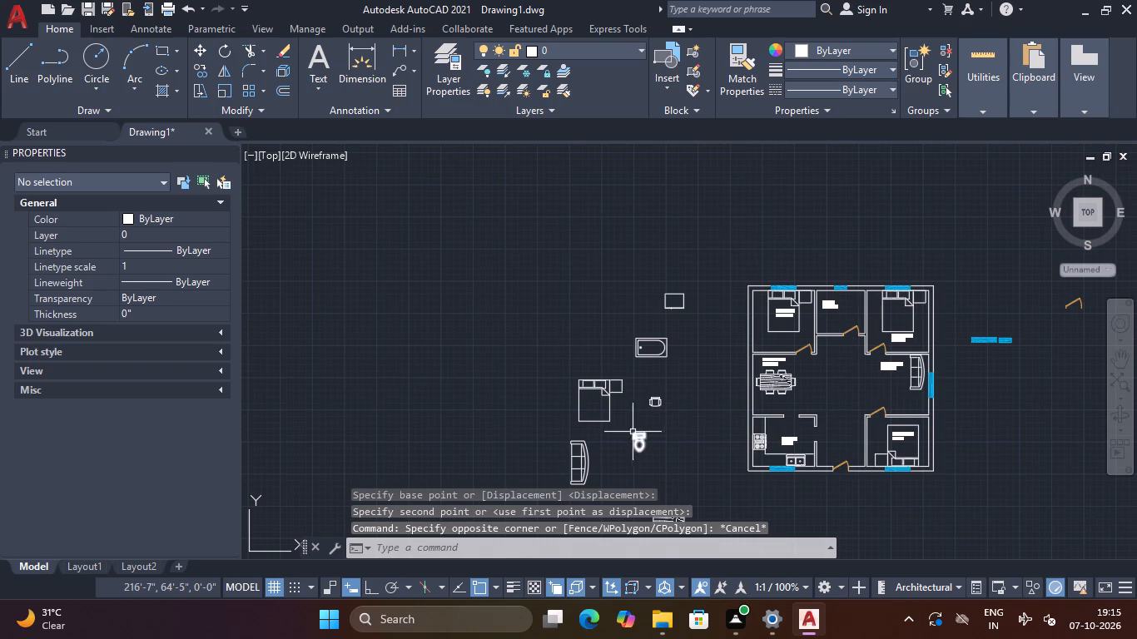
scroll(916, 379, up, 3)
click(916, 361)
click(881, 406)
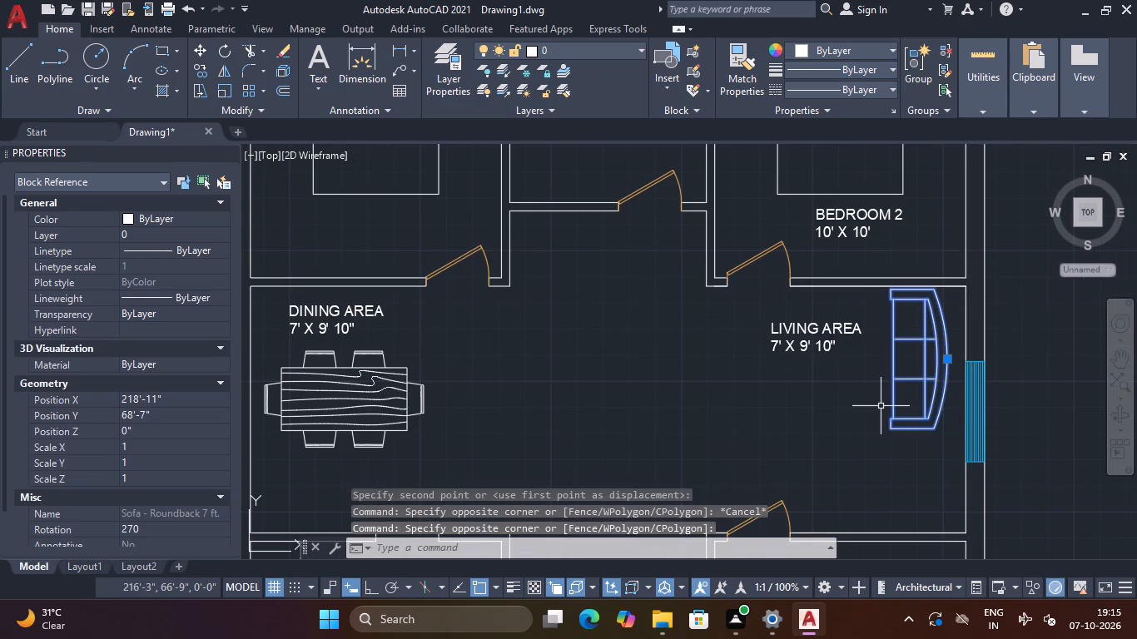
text(M)
key(space)
click(916, 360)
click(921, 405)
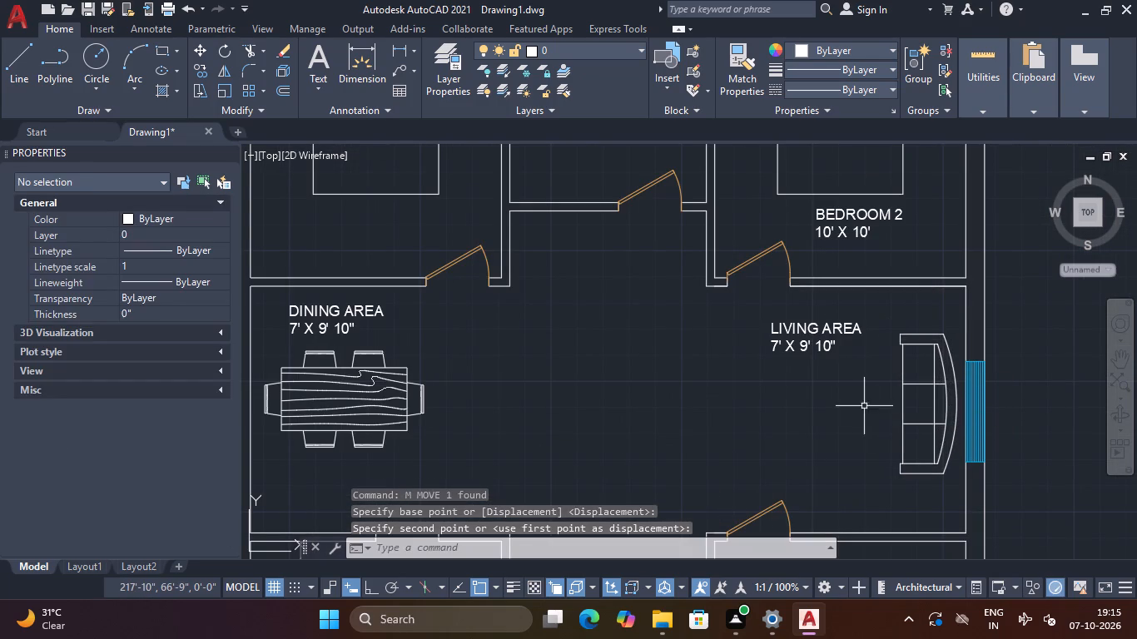
Move the LIVING AREA label down beside the middle of the sofa.
middle_drag(835, 423, 797, 433)
click(799, 320)
click(772, 341)
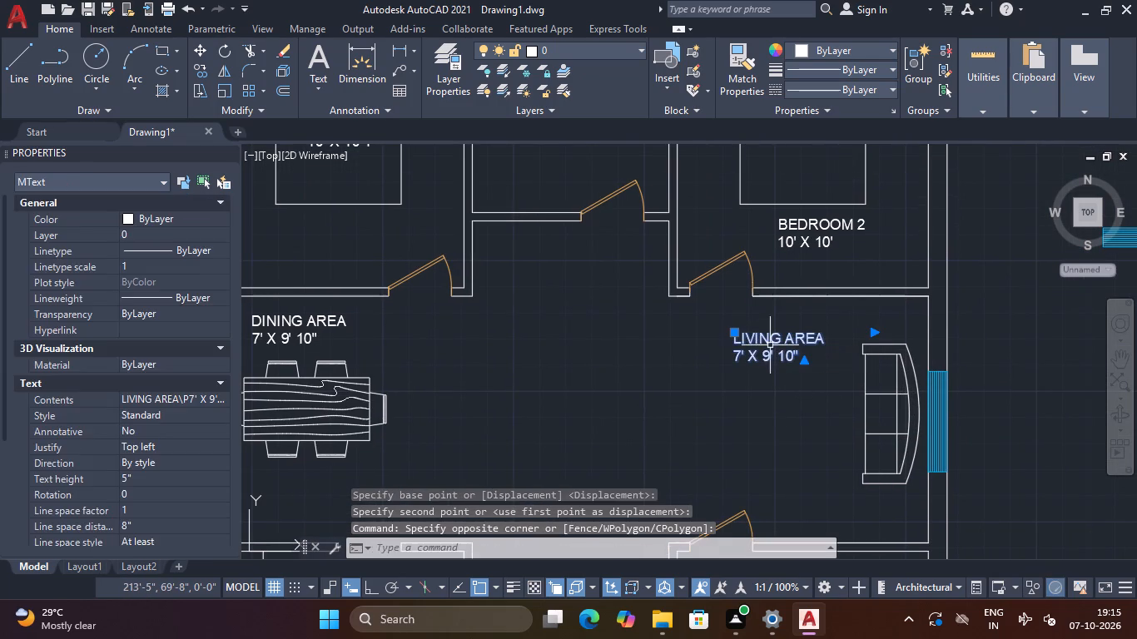
text(M)
key(space)
click(770, 345)
click(782, 353)
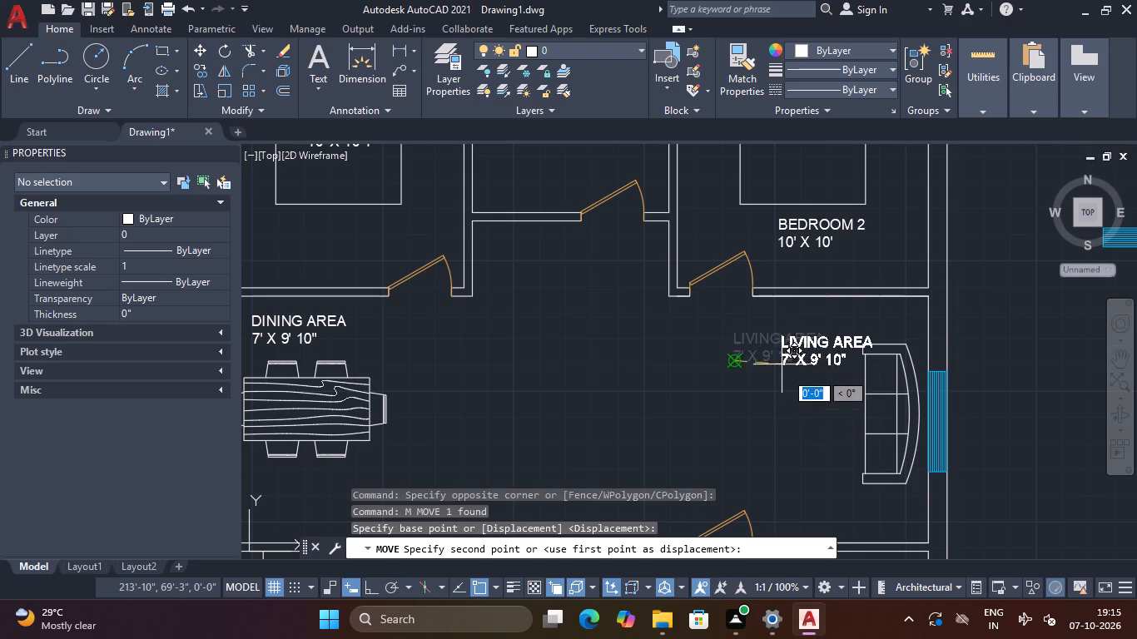
click(766, 433)
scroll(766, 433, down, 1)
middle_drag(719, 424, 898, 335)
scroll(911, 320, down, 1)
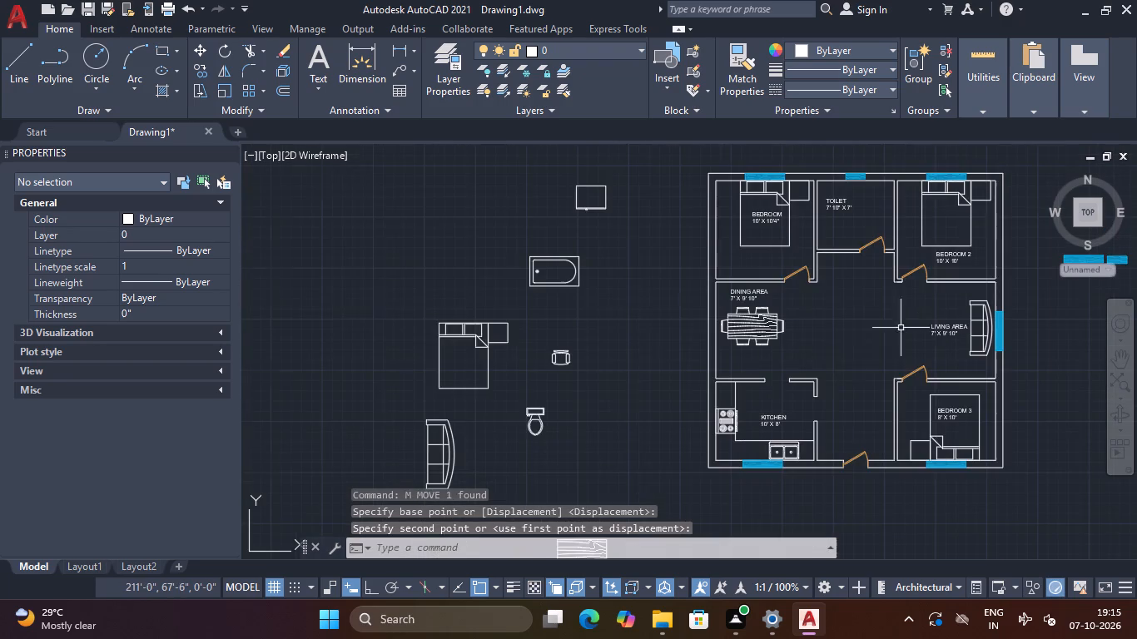
Rotate the spare sofa outside the plan 90° counterclockwise about its upper corner so its curved back faces up.
middle_drag(603, 405, 708, 327)
click(597, 339)
click(529, 391)
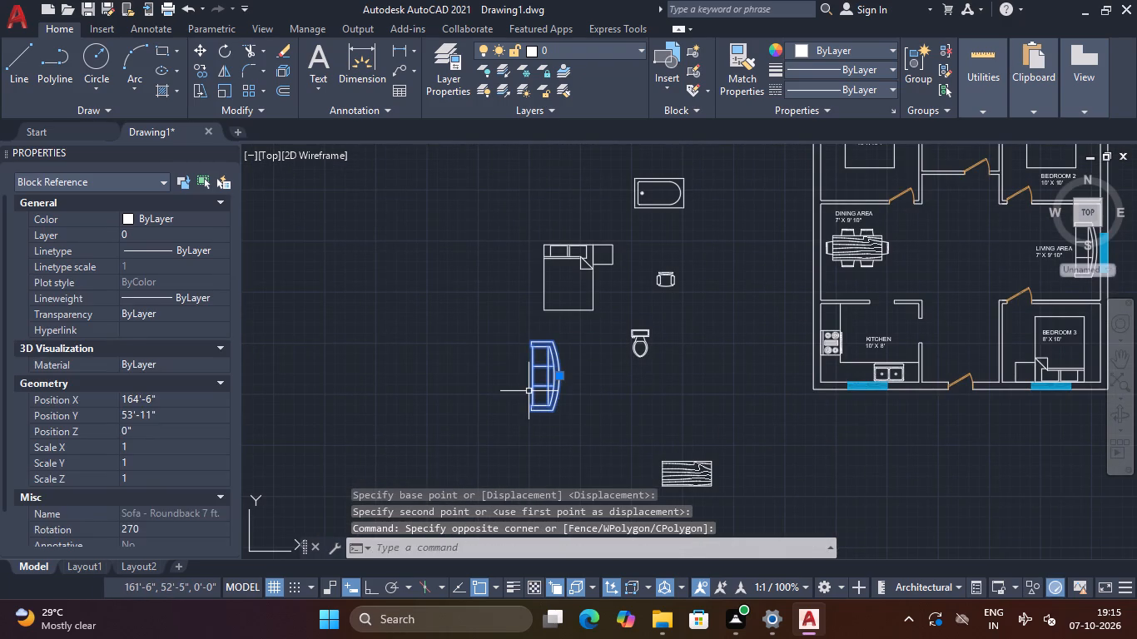
text(ROM)
key(space)
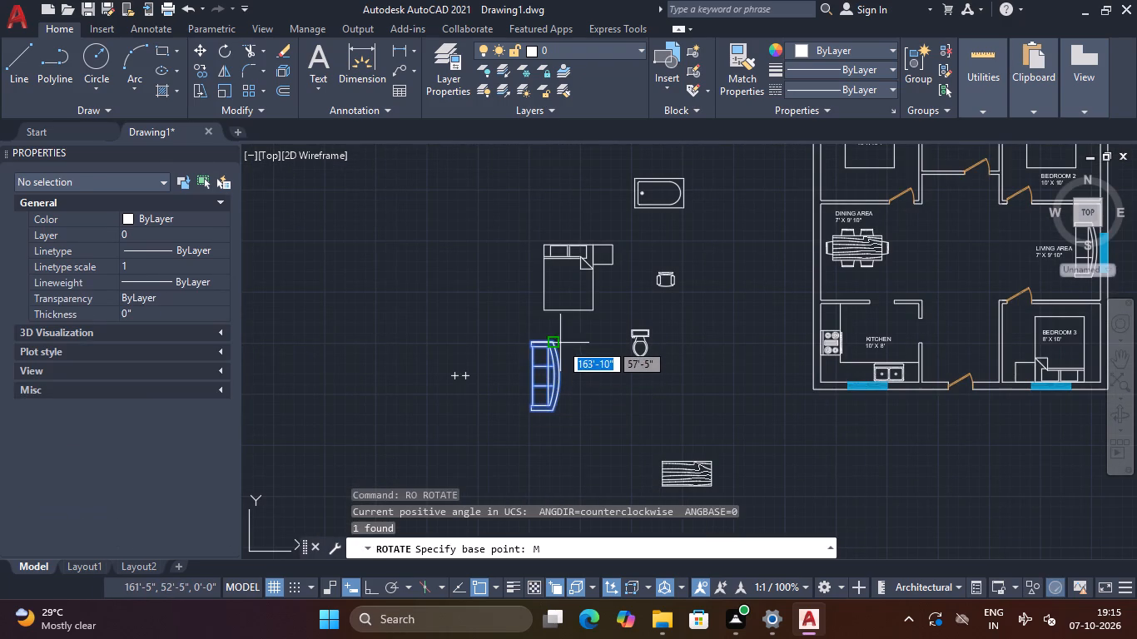
click(560, 339)
click(548, 344)
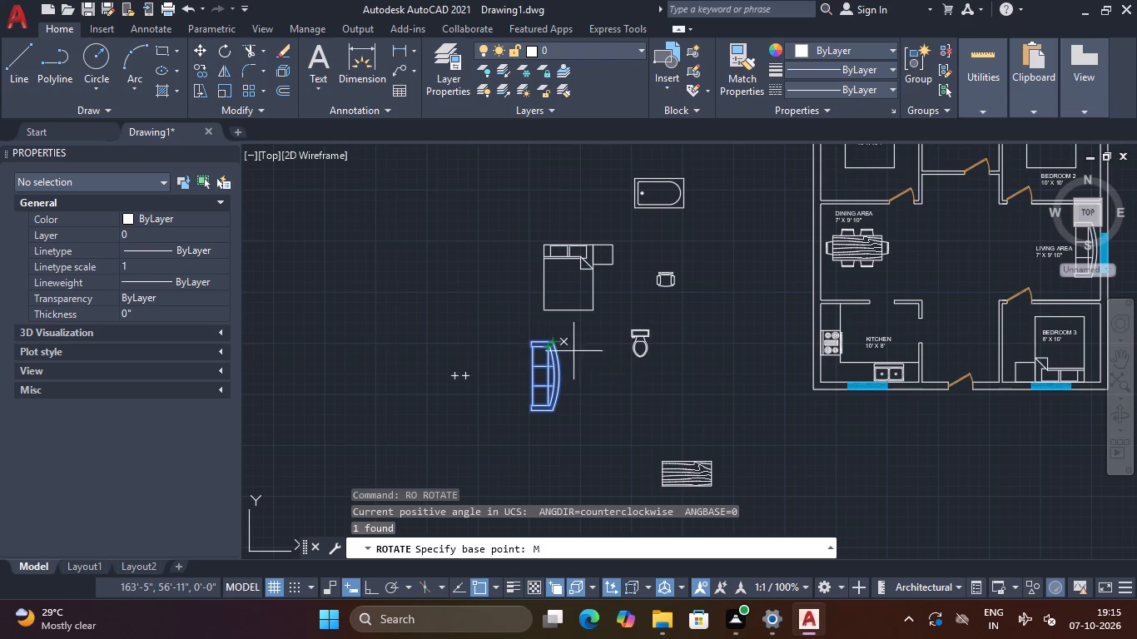
click(550, 344)
click(550, 344)
key(BackSpace)
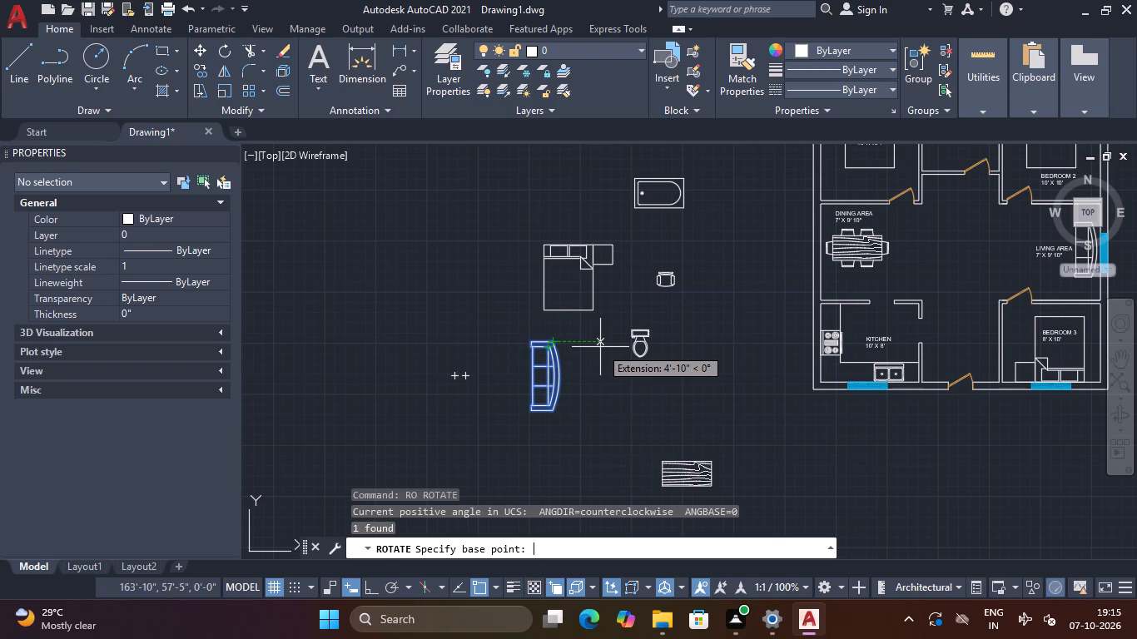
click(600, 347)
click(554, 341)
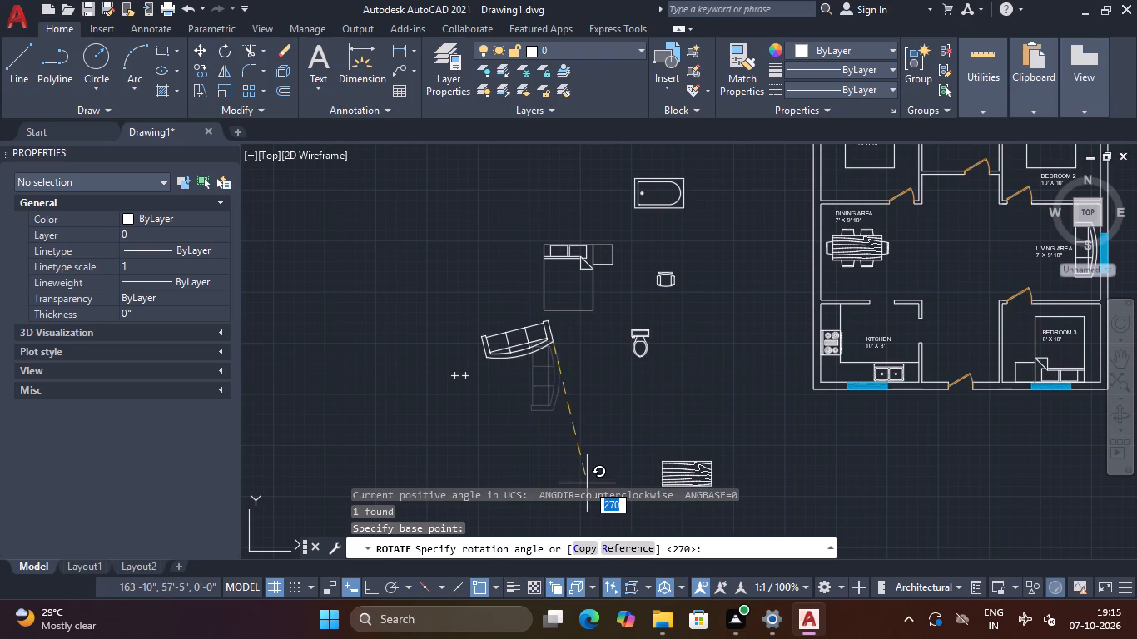
key(F8)
key(F8)
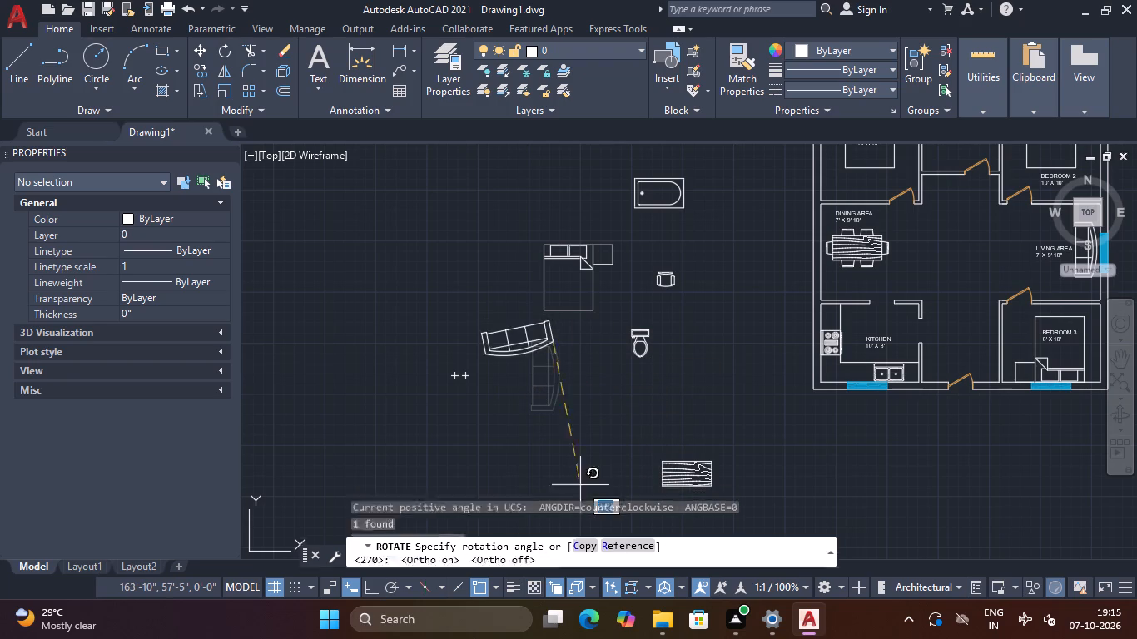
key(F8)
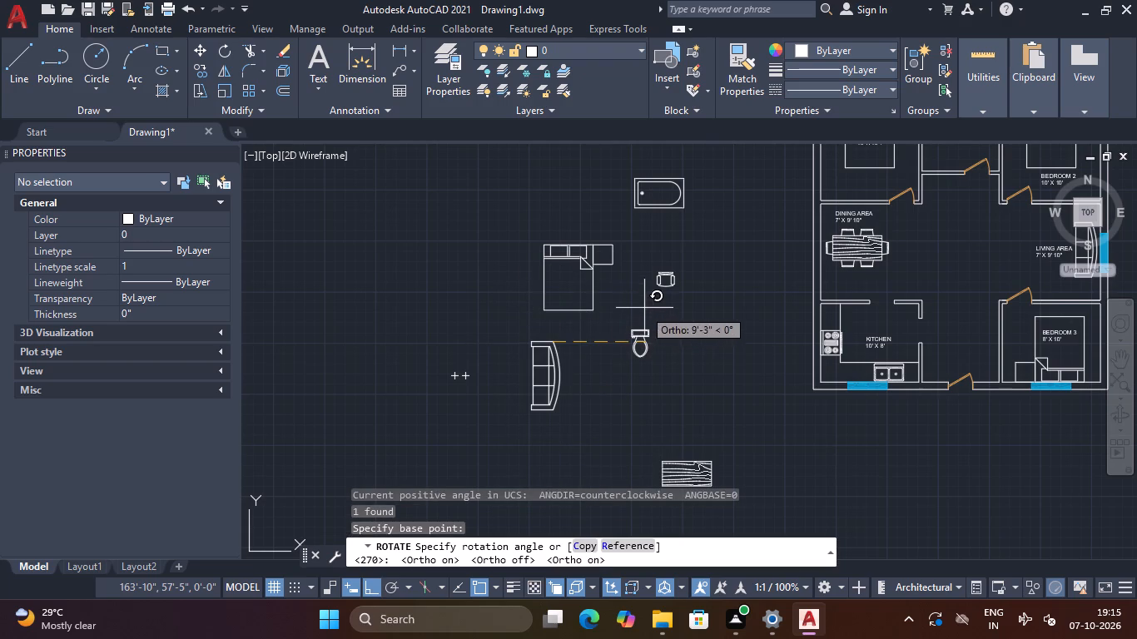
click(571, 220)
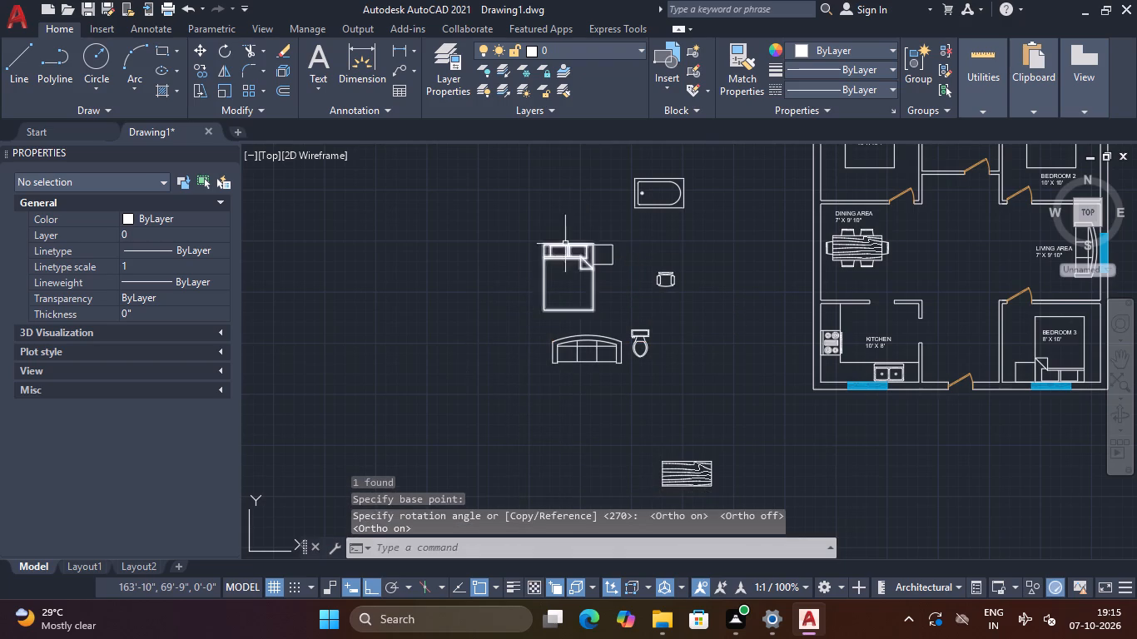
key(Escape)
Move the rotated sofa into the living area, just below the upper wall beside the Bedroom 2 door.
scroll(606, 430, up, 3)
scroll(619, 358, down, 2)
middle_drag(618, 362, 591, 463)
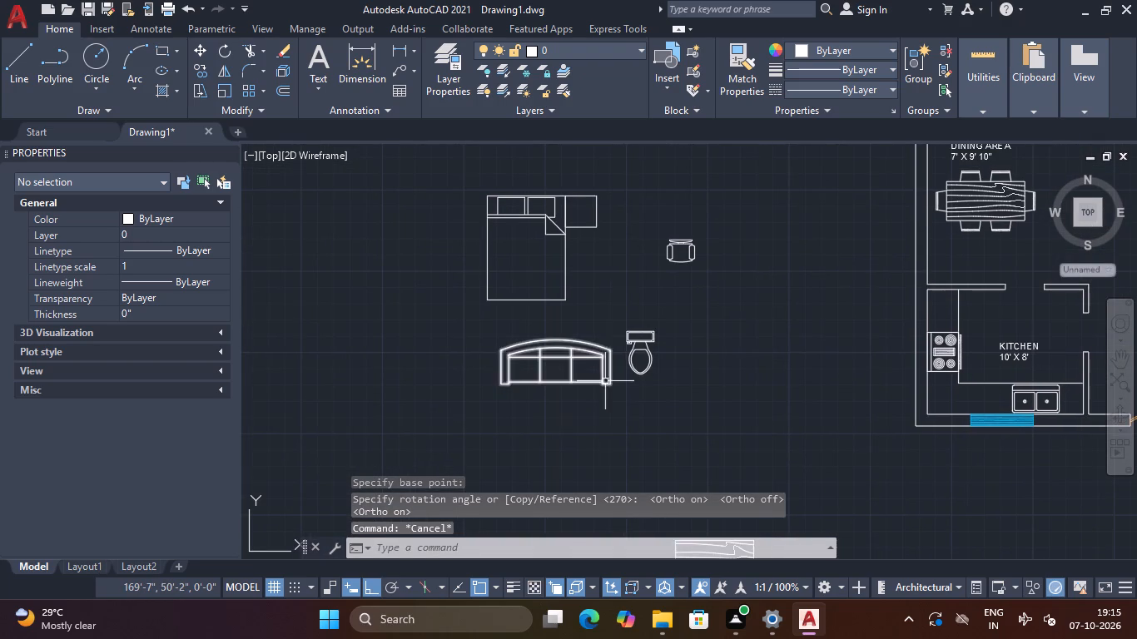
click(600, 338)
click(544, 386)
text(M)
key(space)
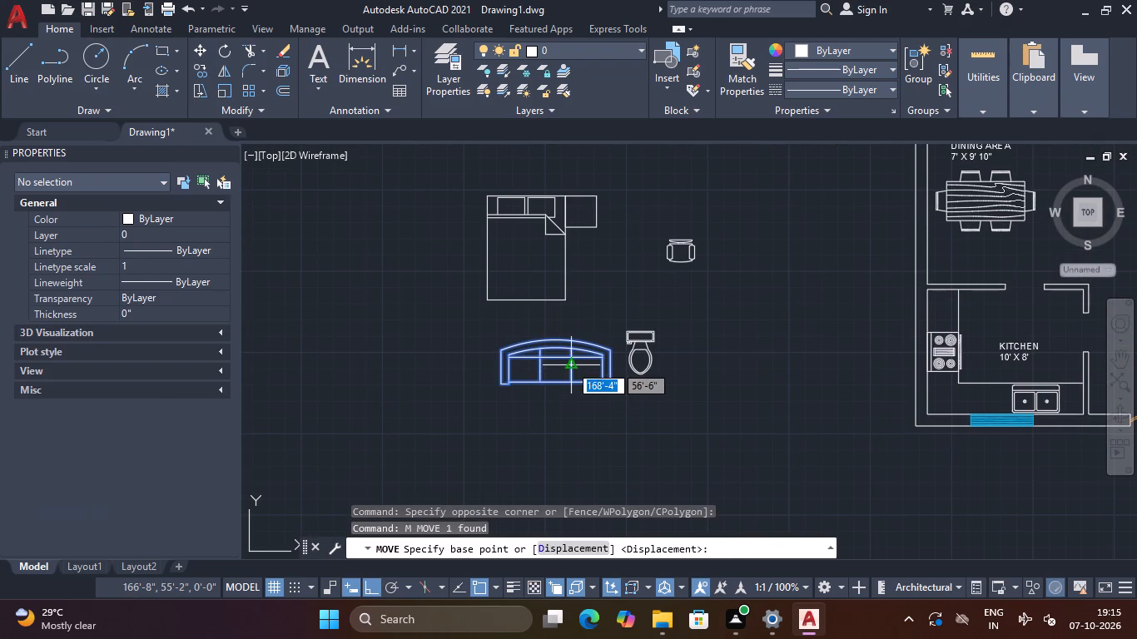
click(569, 364)
middle_drag(609, 367, 241, 505)
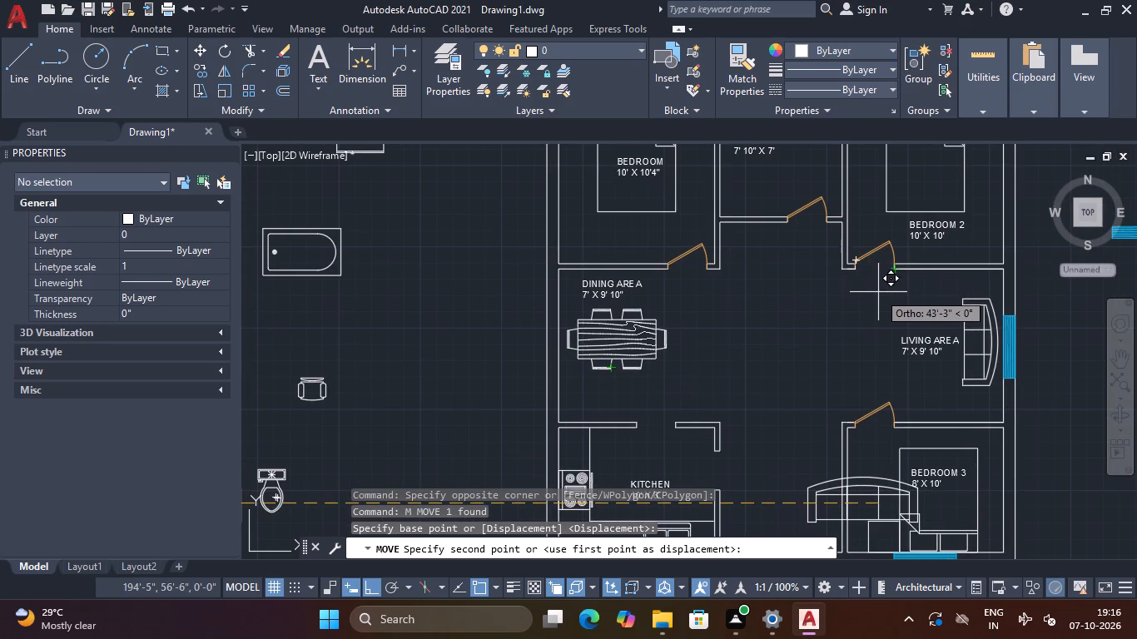
key(F8)
scroll(921, 298, up, 1)
middle_drag(926, 301, 892, 315)
middle_drag(892, 315, 890, 316)
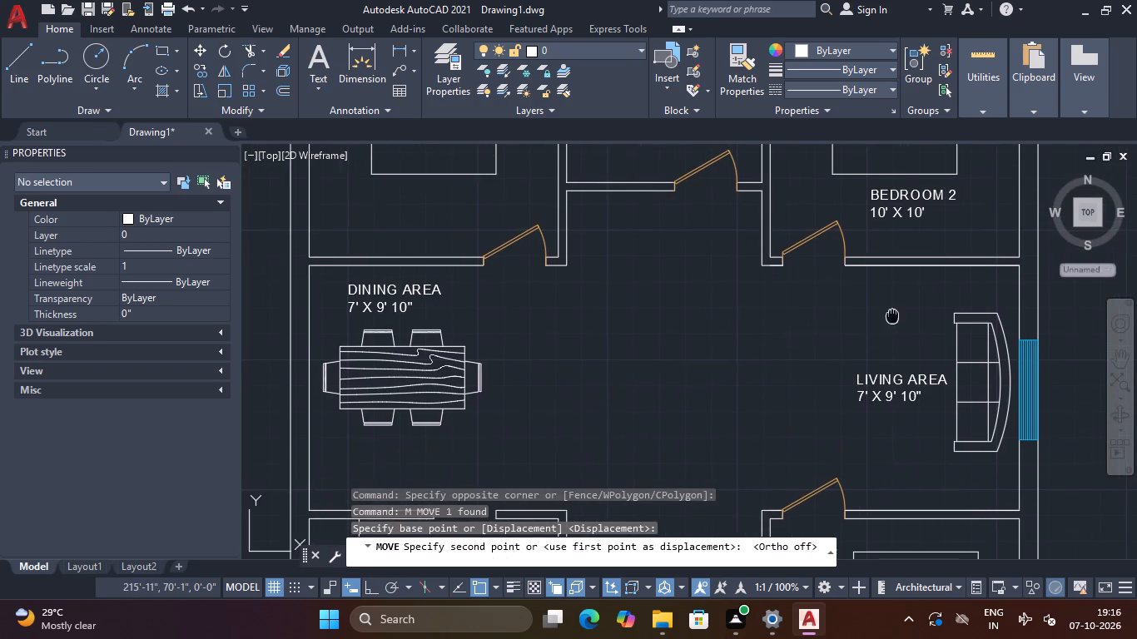
middle_drag(890, 316, 851, 325)
click(848, 330)
key(Escape)
Scale the horizontal living-area sofa down to about 70% from its lower-left corner.
click(885, 299)
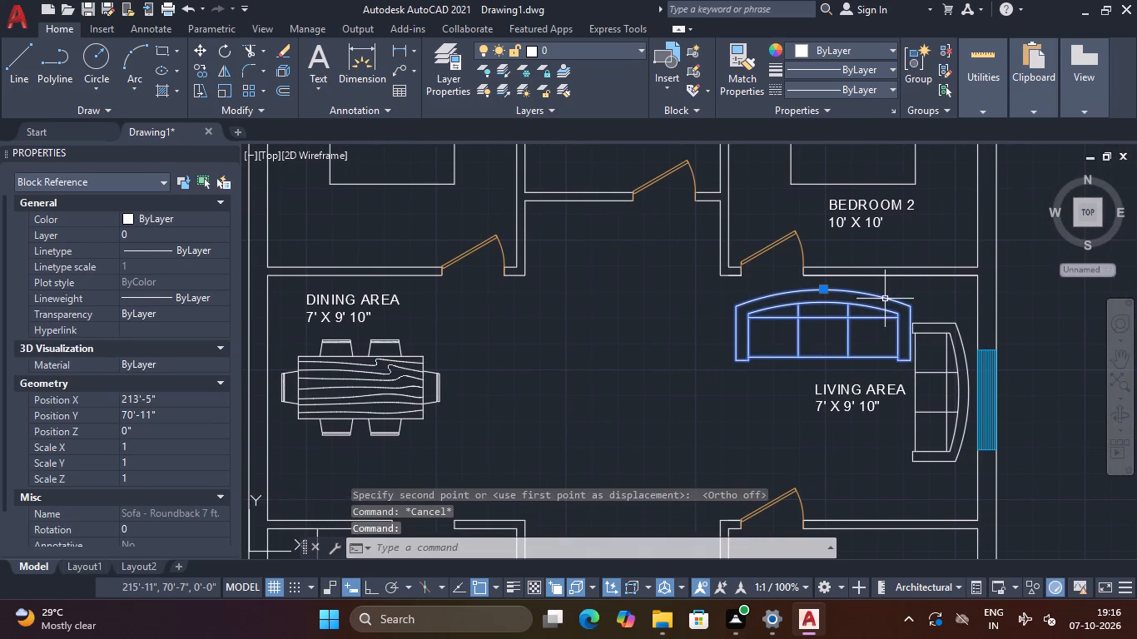
text(SC)
key(space)
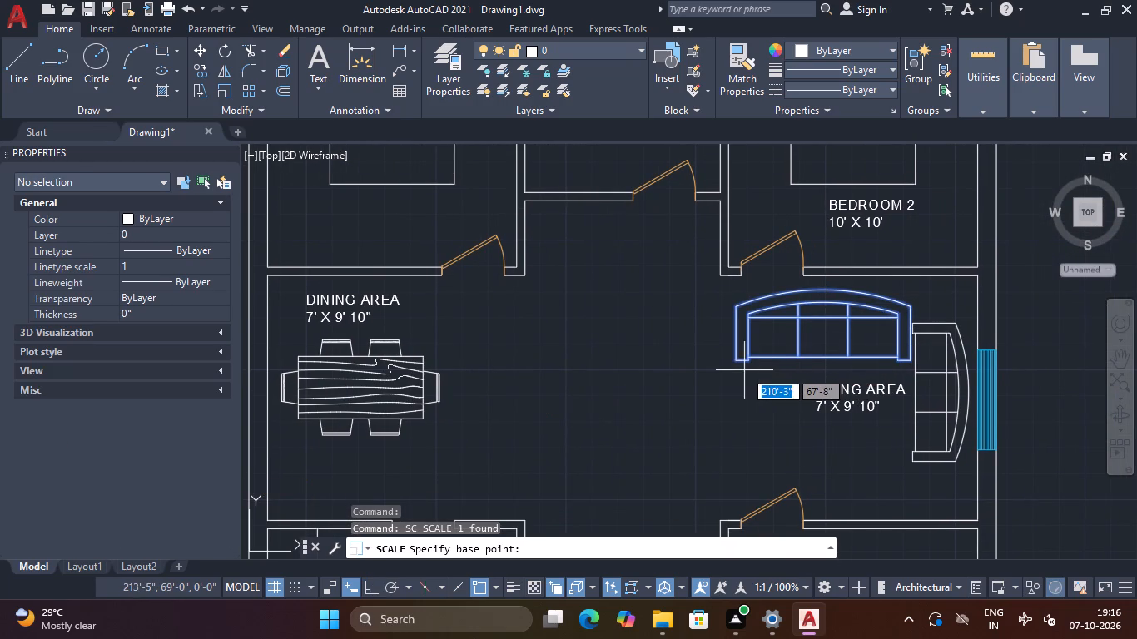
click(738, 360)
click(798, 357)
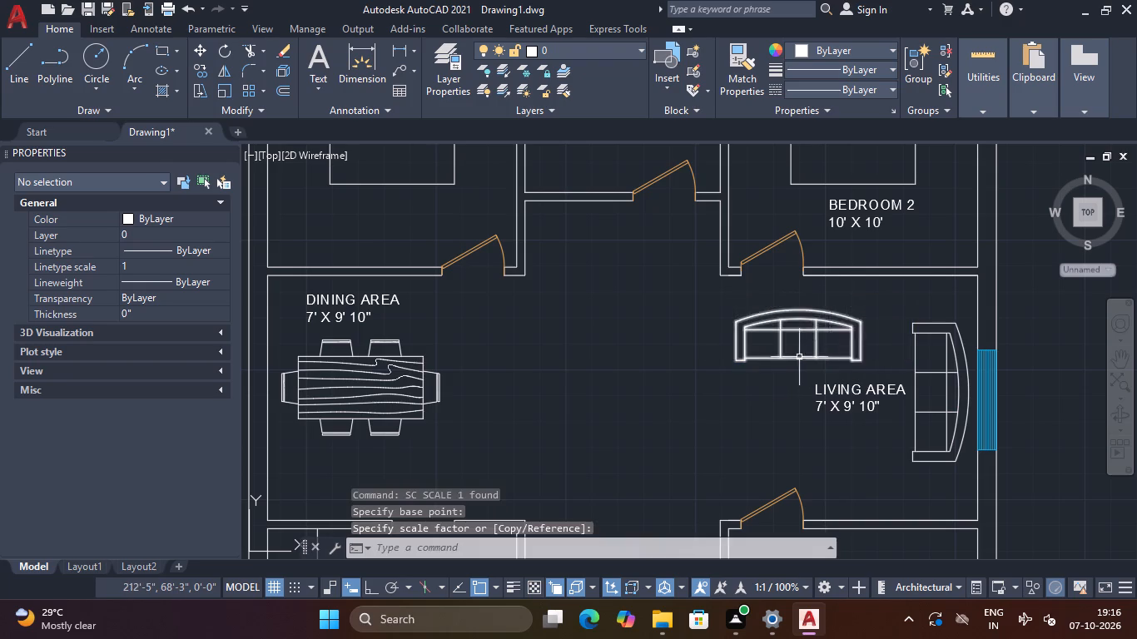
Move the reduced sofa right and slightly up, between the Bedroom 2 door and the window-side sofa.
drag(864, 306, 851, 315)
click(817, 349)
text(M)
key(space)
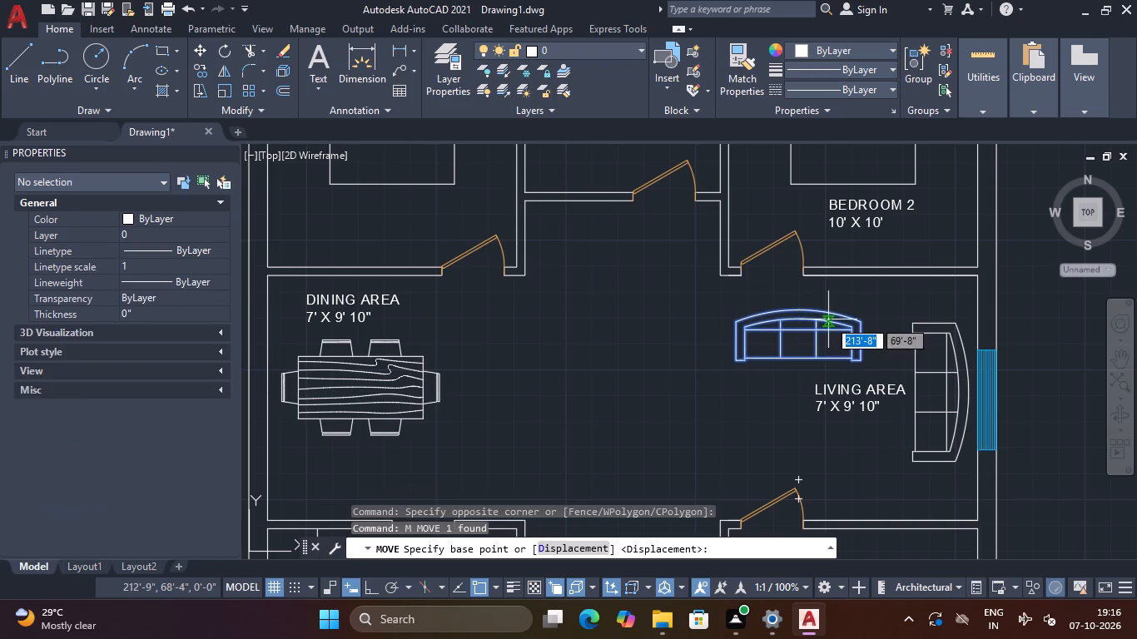
click(817, 342)
click(864, 329)
key(Escape)
Move the window-side sofa down along the living area's outer wall to clear the corner.
click(948, 324)
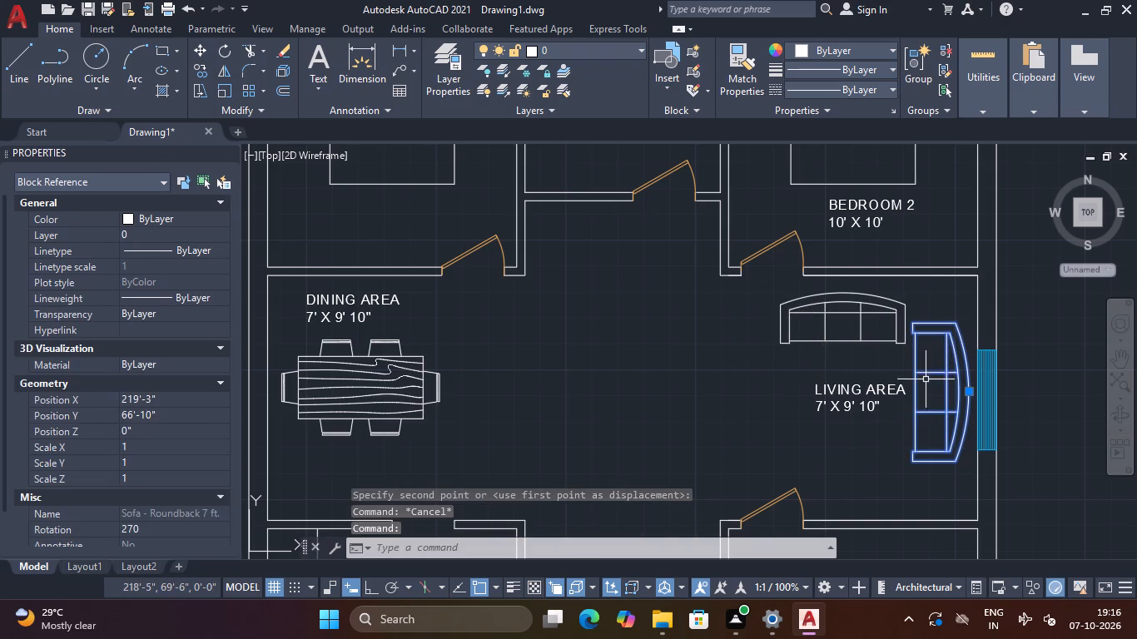
key(m)
key(space)
click(930, 373)
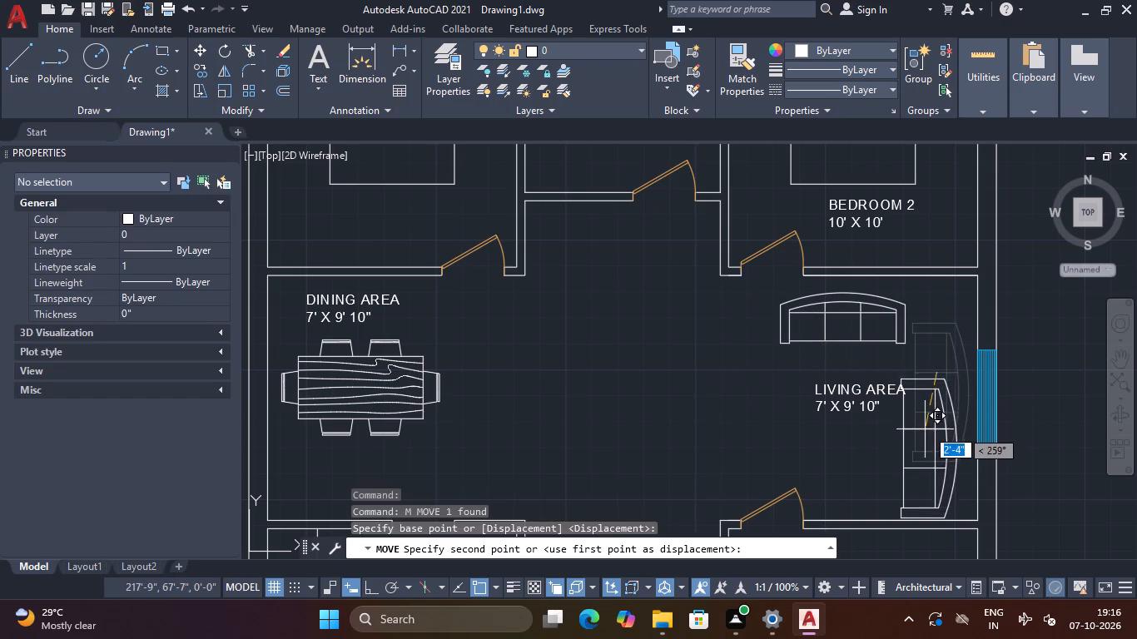
click(931, 419)
Shift the horizontal sofa slightly right and down so it sits above the LIVING AREA label, near the window-side sofa.
click(923, 308)
click(885, 323)
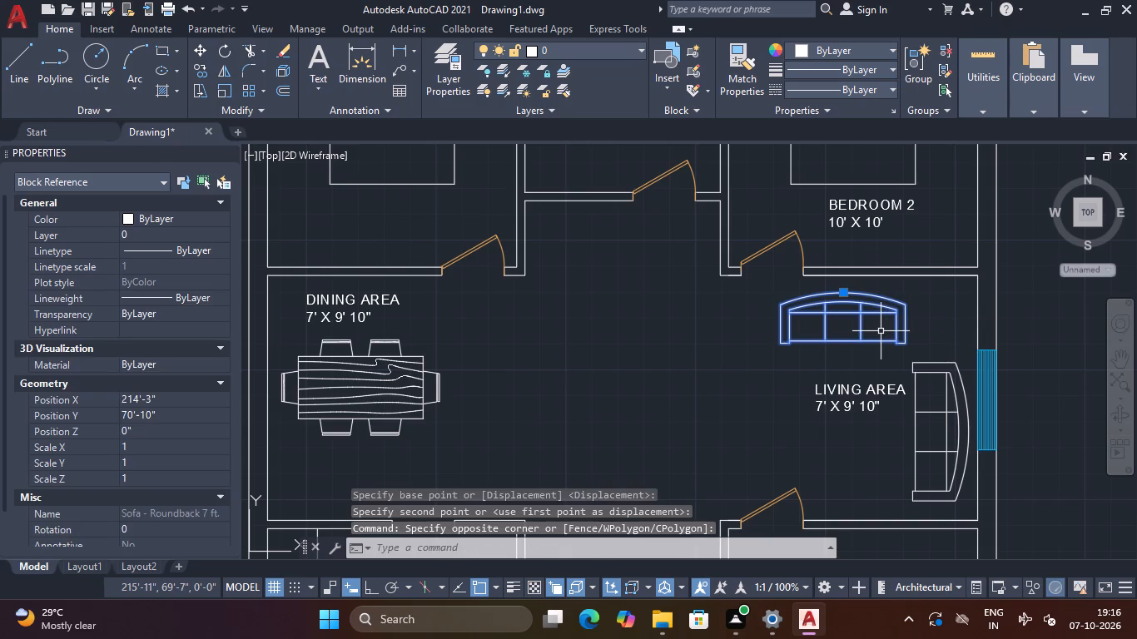
text(M)
key(space)
click(867, 331)
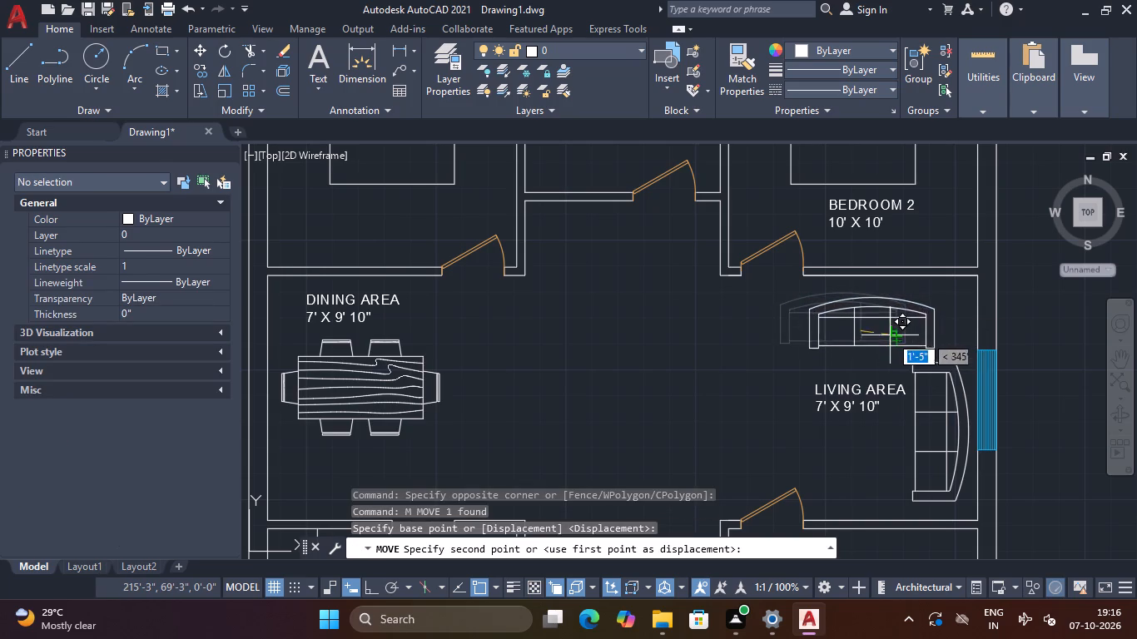
click(871, 336)
Delete the spare window and door pieces lying outside the plan, to the right of the building.
middle_drag(790, 414, 830, 348)
scroll(834, 342, down, 3)
middle_drag(743, 349, 796, 349)
scroll(771, 359, up, 2)
middle_drag(906, 348, 720, 403)
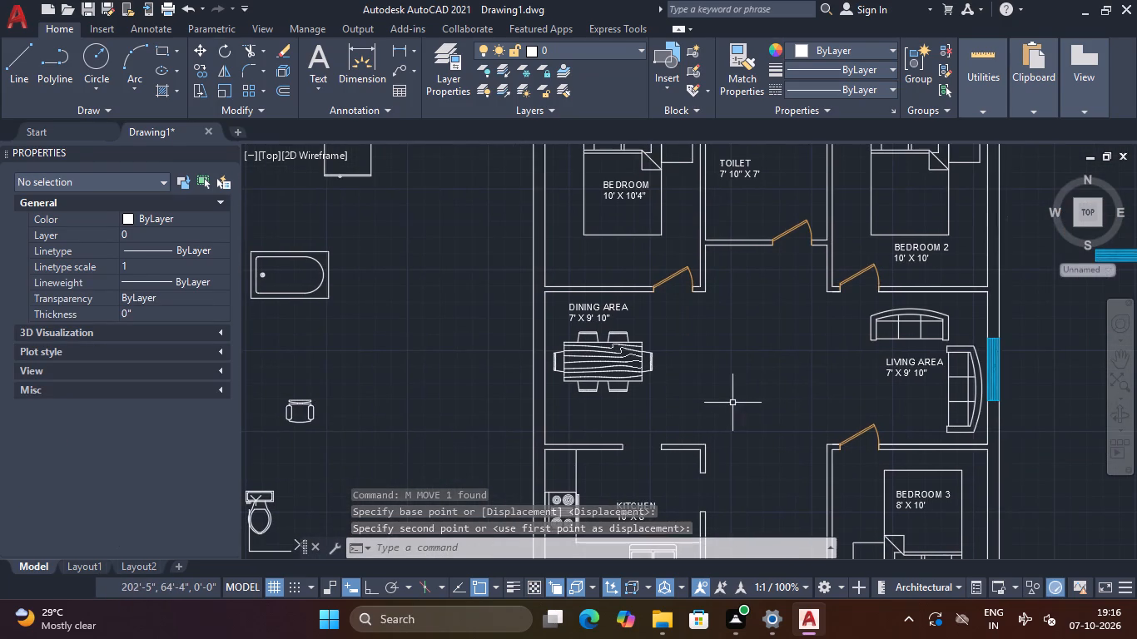
scroll(764, 408, down, 1)
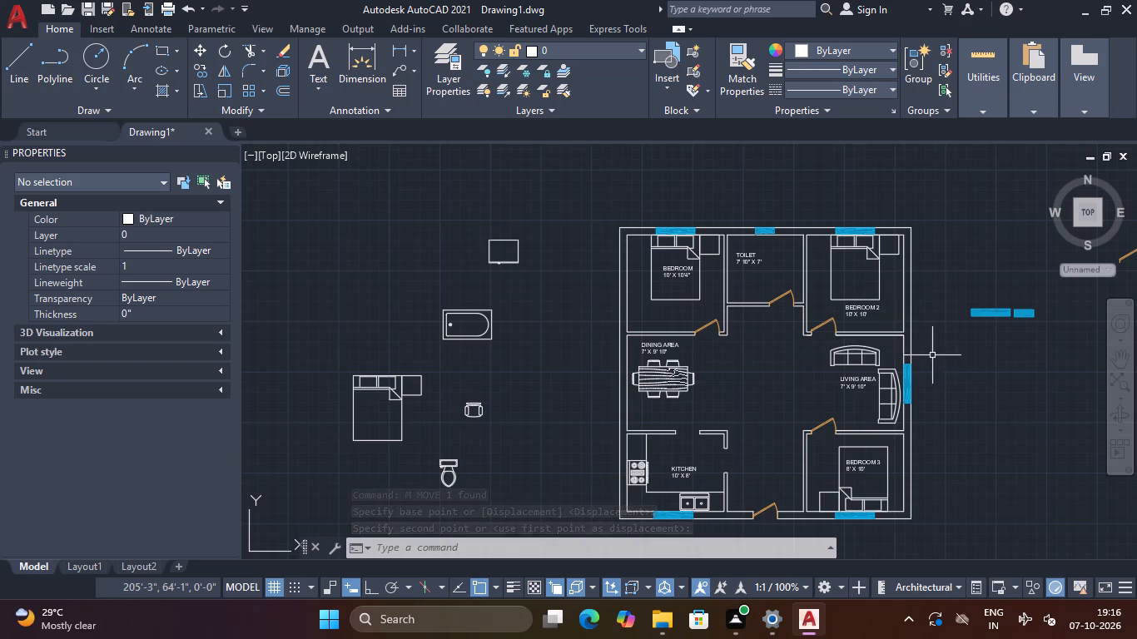
scroll(976, 348, down, 1)
middle_drag(981, 356, 799, 387)
drag(956, 261, 938, 277)
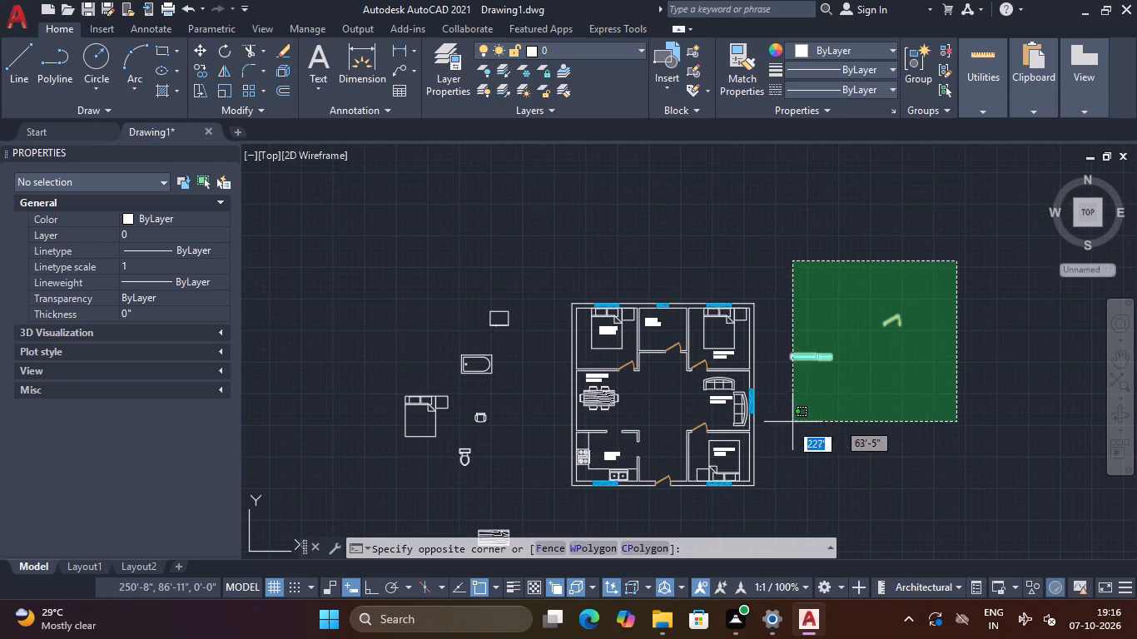
click(781, 425)
key(Delete)
Delete the spare bed, bathtub, chair, toilet and square fixture lying outside the plan, left of the building.
drag(514, 272, 505, 289)
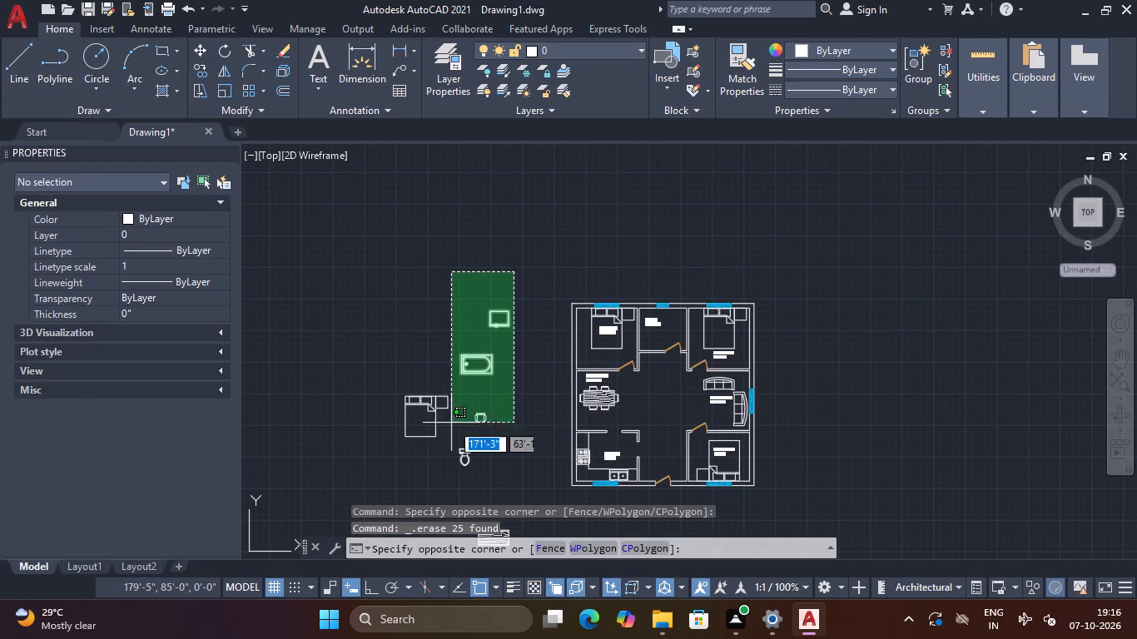
click(400, 478)
key(Delete)
Start a solid hatch in dark grey 99,100,102 and fill the left outer wall with its connected partitions.
middle_drag(508, 359, 556, 321)
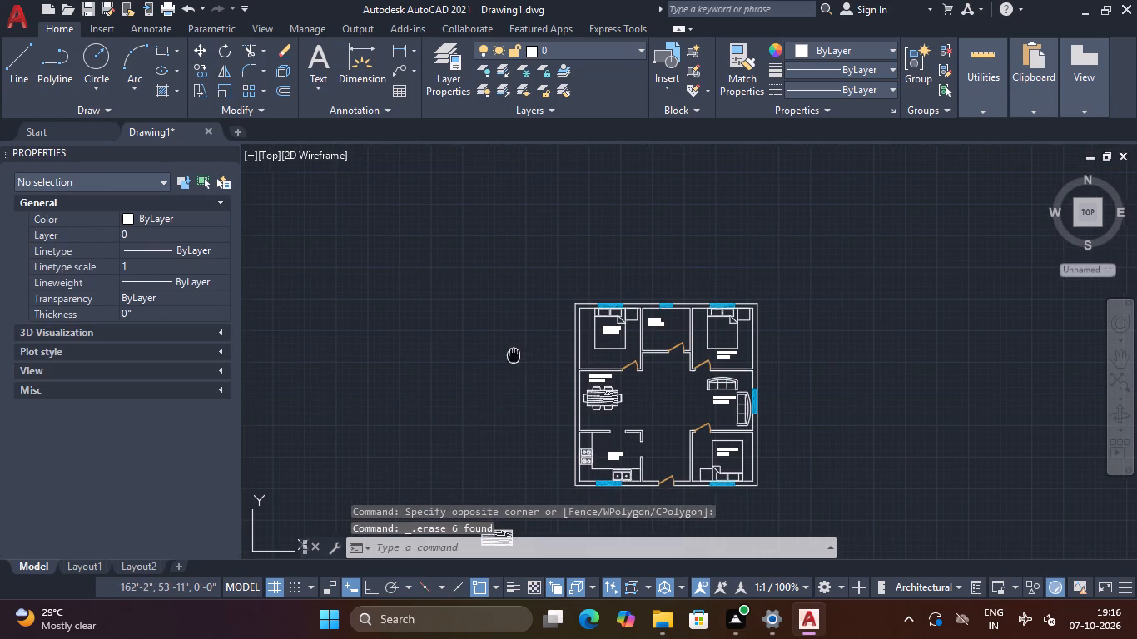
middle_drag(556, 321, 630, 269)
scroll(628, 289, up, 1)
middle_drag(628, 293, 400, 274)
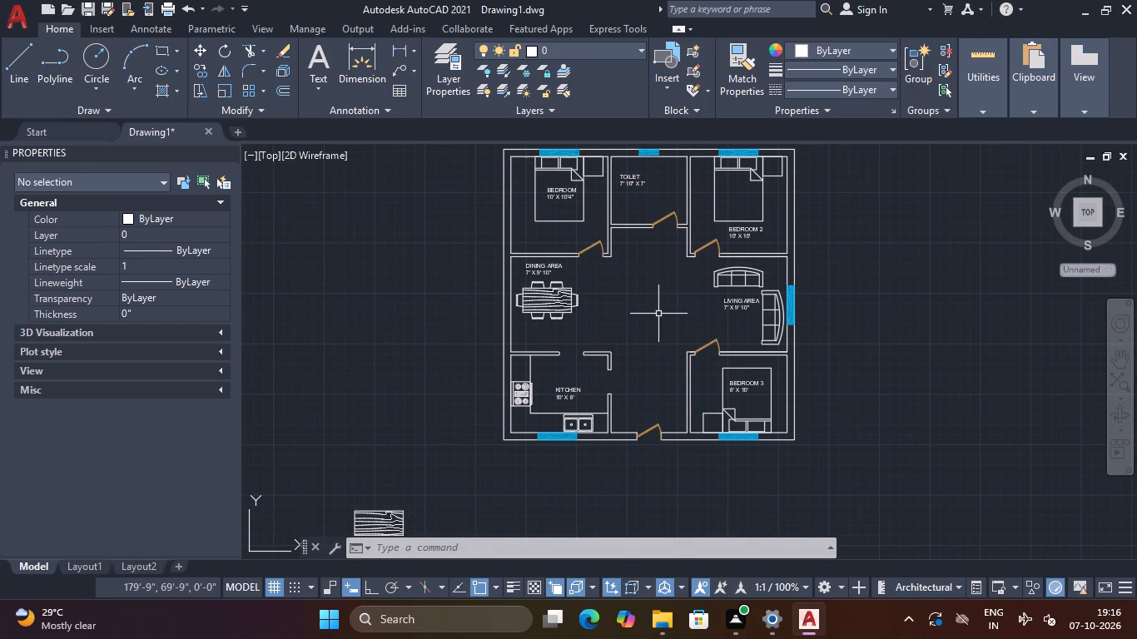
text(H)
key(space)
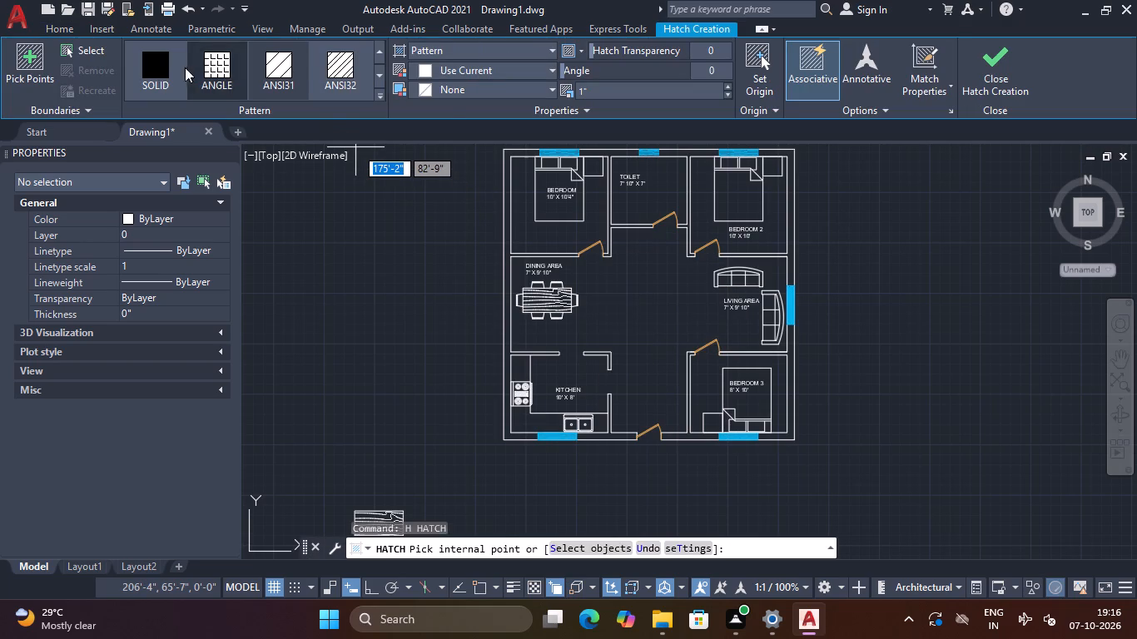
click(151, 67)
click(515, 69)
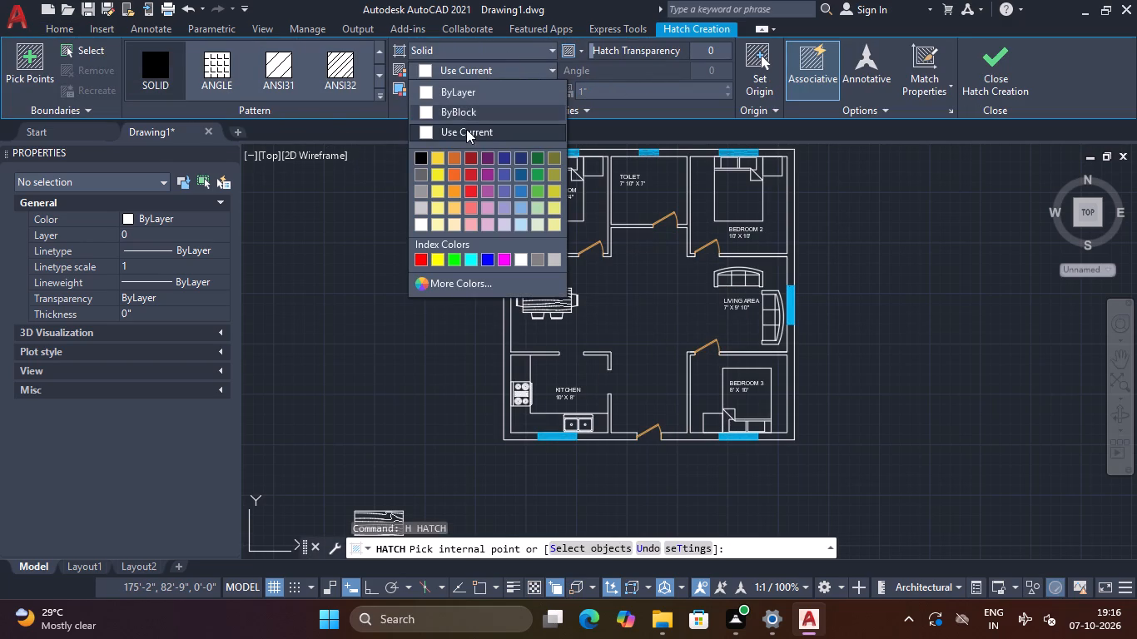
click(418, 169)
scroll(501, 318, up, 2)
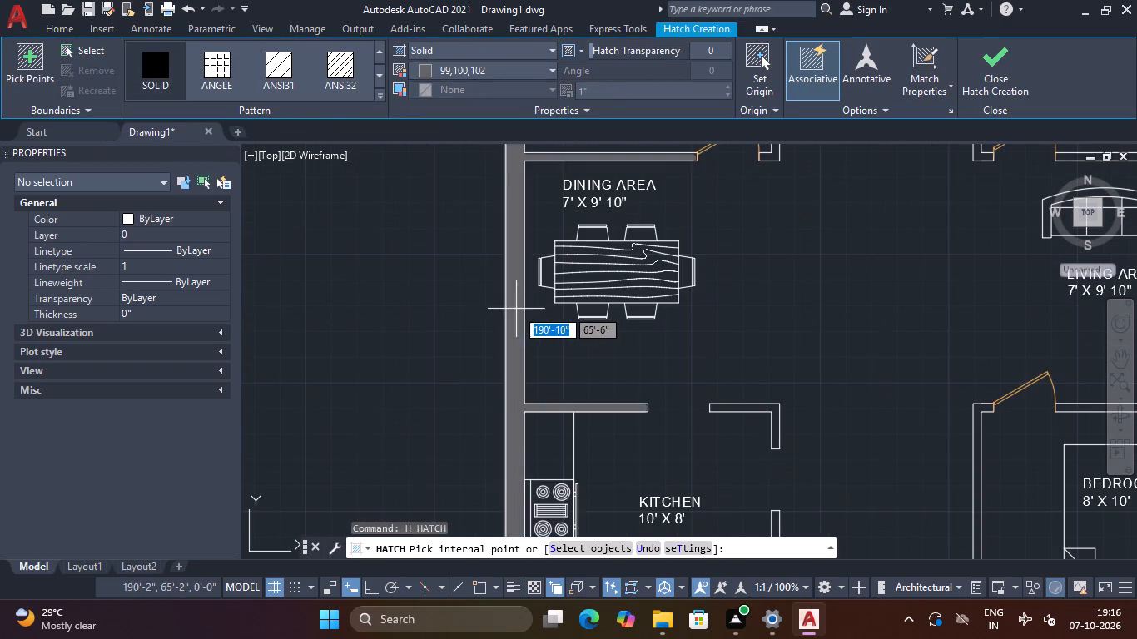
click(516, 309)
Add the kitchen's remaining partition pieces and the bottom wall up to the entrance door to the grey hatch.
scroll(532, 335, down, 3)
scroll(645, 380, up, 2)
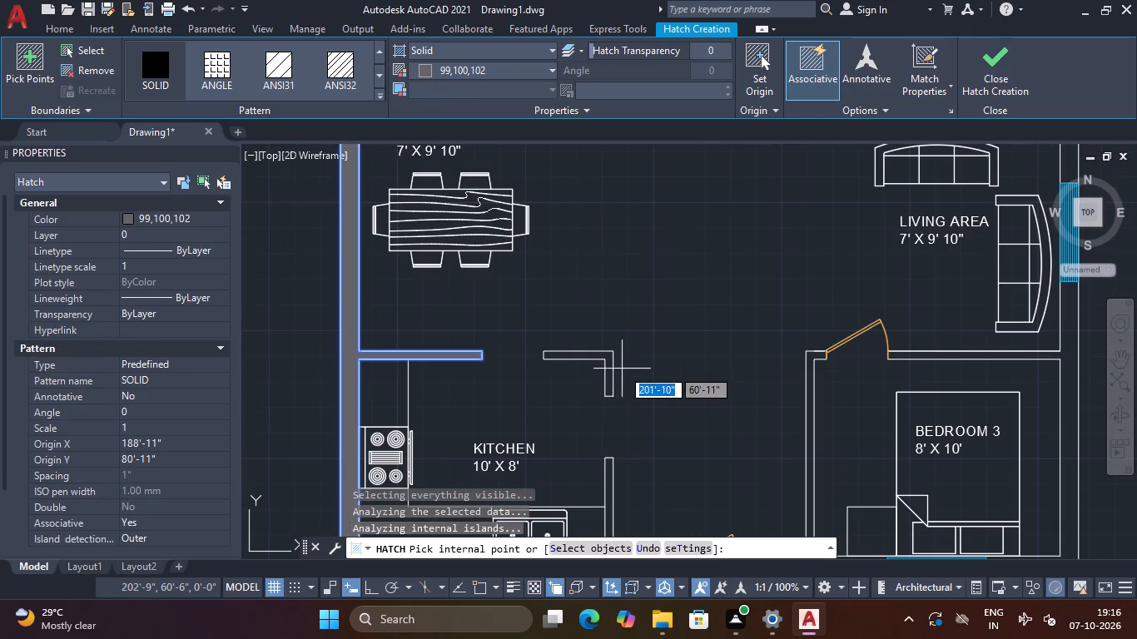
click(605, 358)
middle_drag(616, 473, 684, 307)
scroll(676, 334, up, 3)
click(679, 340)
Add the bottom wall beyond the entrance door, Bedroom 3's partition and the lower-right outer wall to the grey hatch.
scroll(680, 347, down, 5)
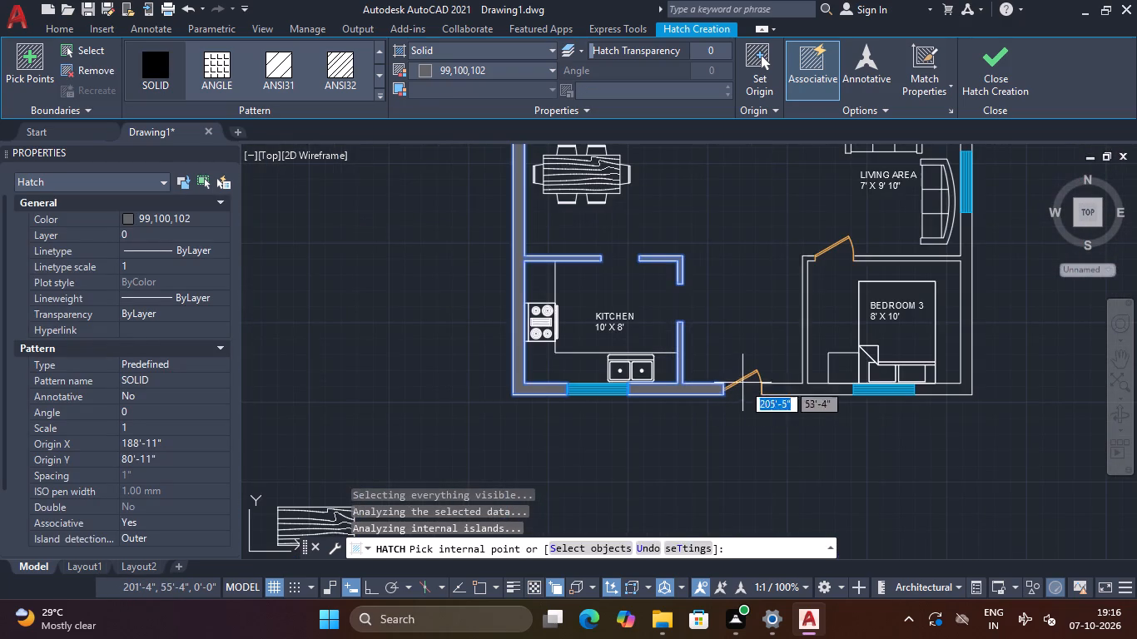
scroll(842, 393, up, 2)
click(839, 392)
scroll(839, 392, down, 4)
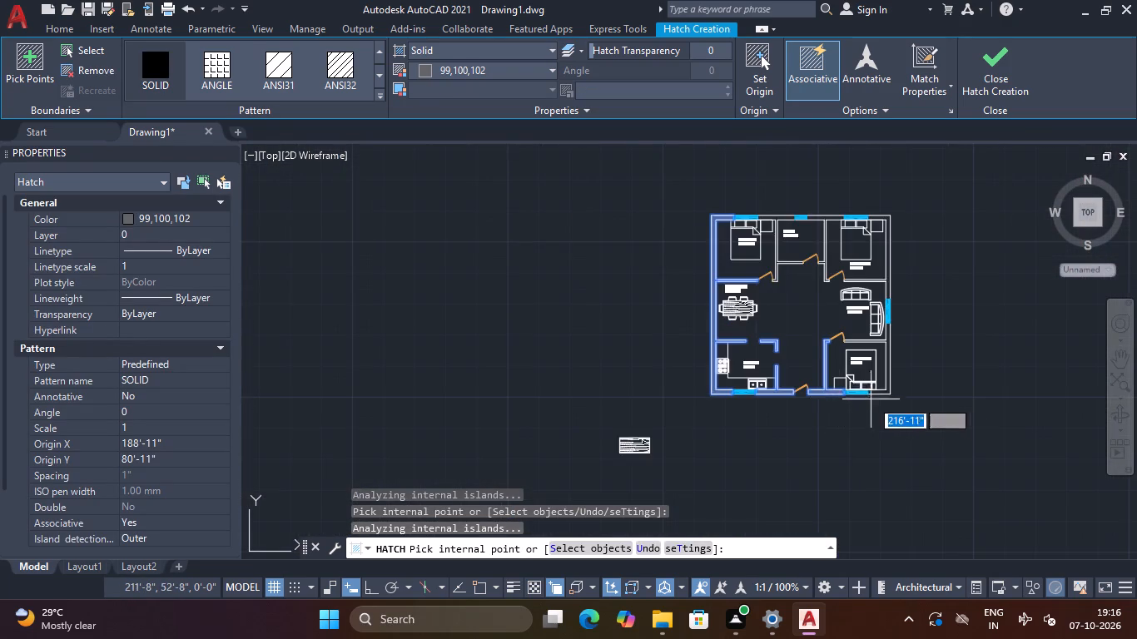
scroll(873, 396, up, 4)
click(887, 384)
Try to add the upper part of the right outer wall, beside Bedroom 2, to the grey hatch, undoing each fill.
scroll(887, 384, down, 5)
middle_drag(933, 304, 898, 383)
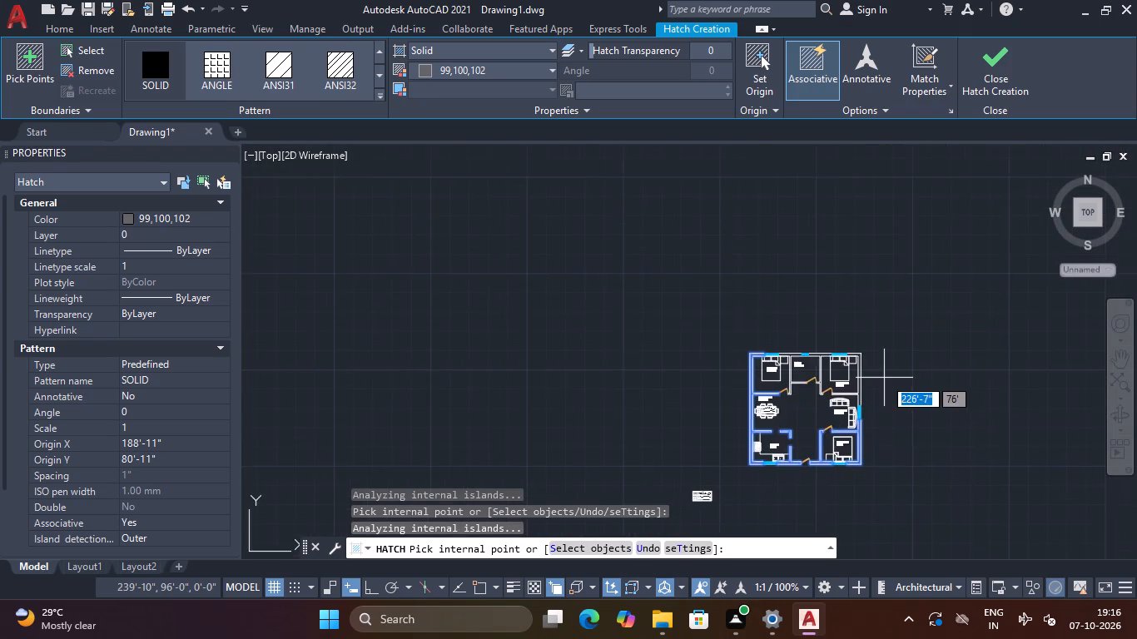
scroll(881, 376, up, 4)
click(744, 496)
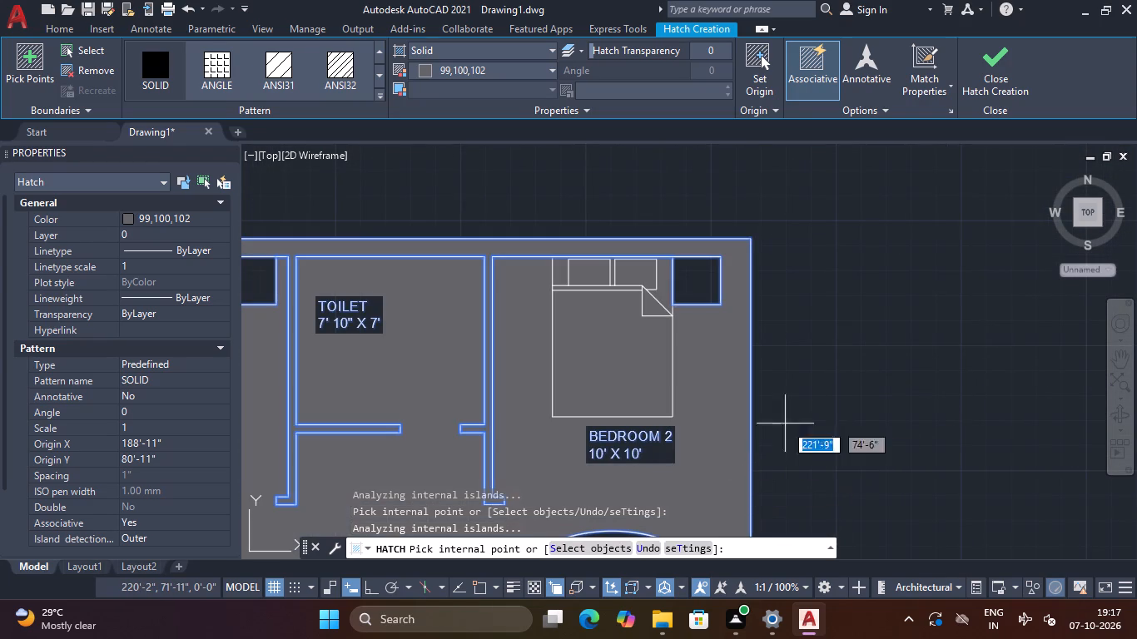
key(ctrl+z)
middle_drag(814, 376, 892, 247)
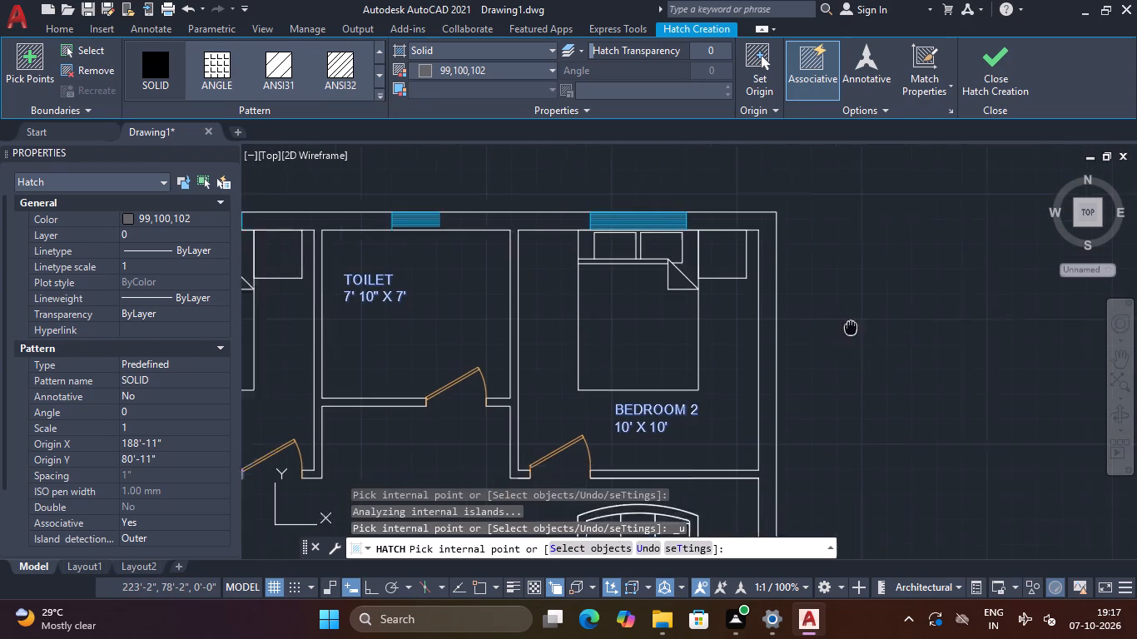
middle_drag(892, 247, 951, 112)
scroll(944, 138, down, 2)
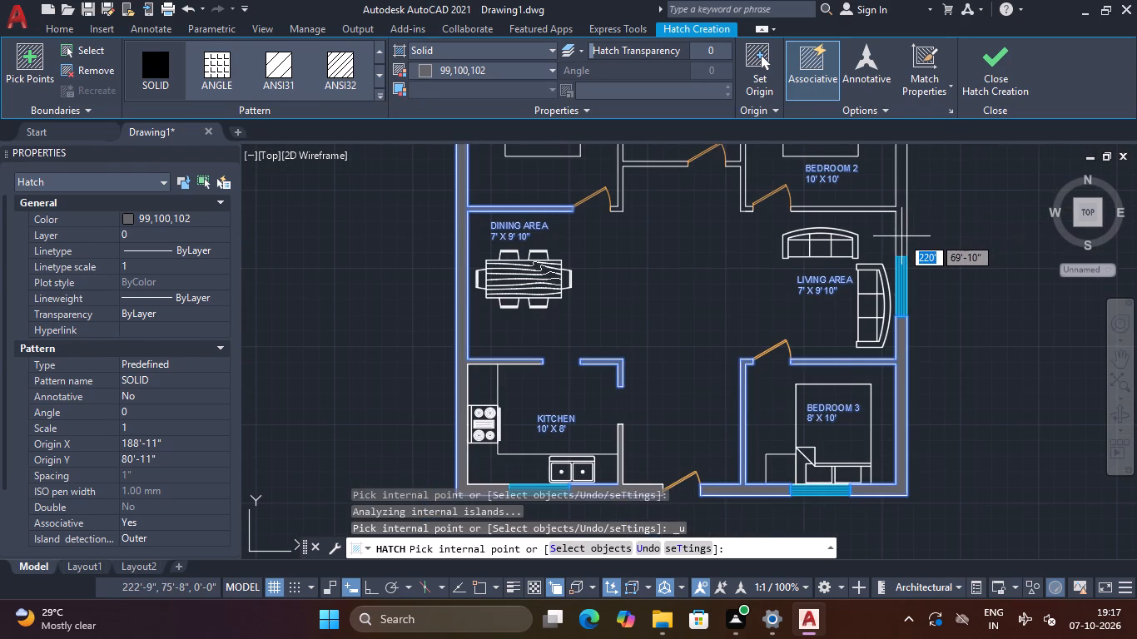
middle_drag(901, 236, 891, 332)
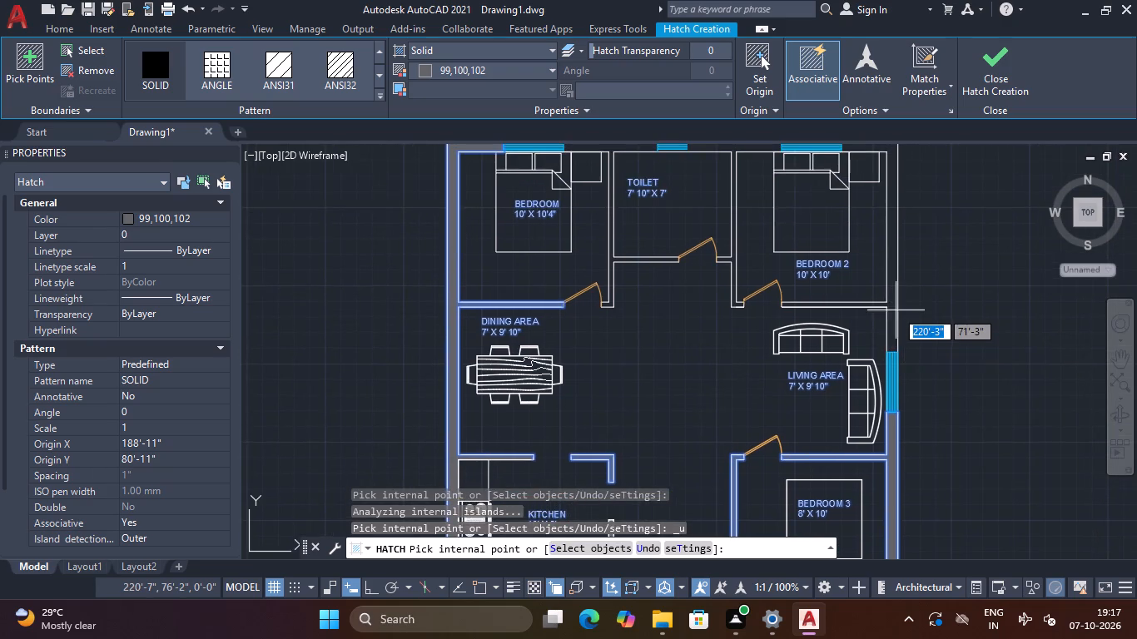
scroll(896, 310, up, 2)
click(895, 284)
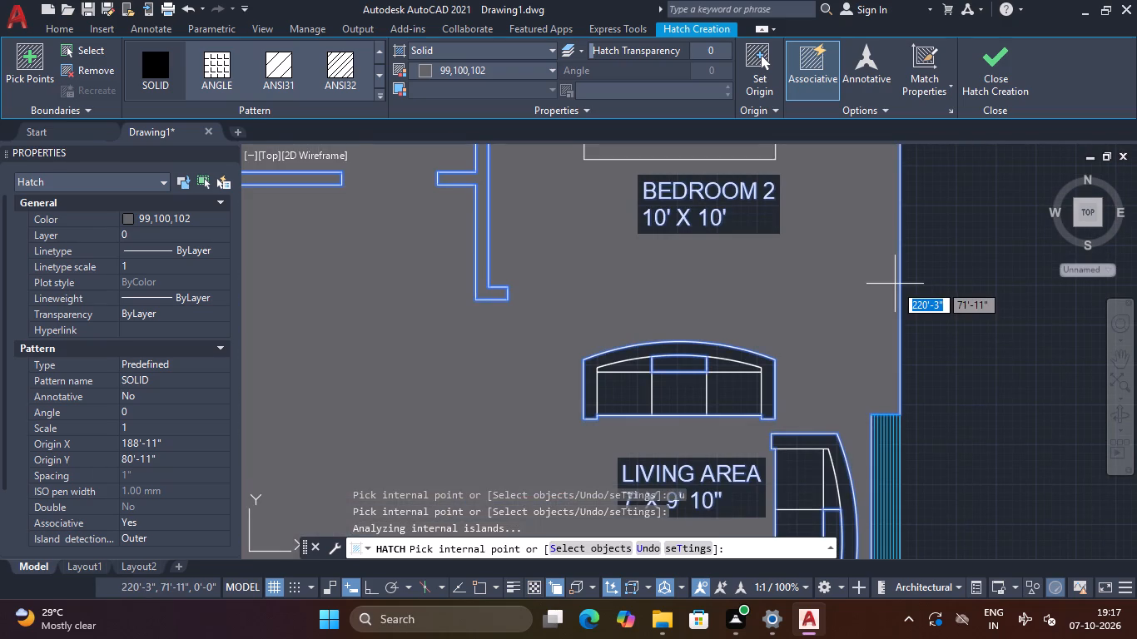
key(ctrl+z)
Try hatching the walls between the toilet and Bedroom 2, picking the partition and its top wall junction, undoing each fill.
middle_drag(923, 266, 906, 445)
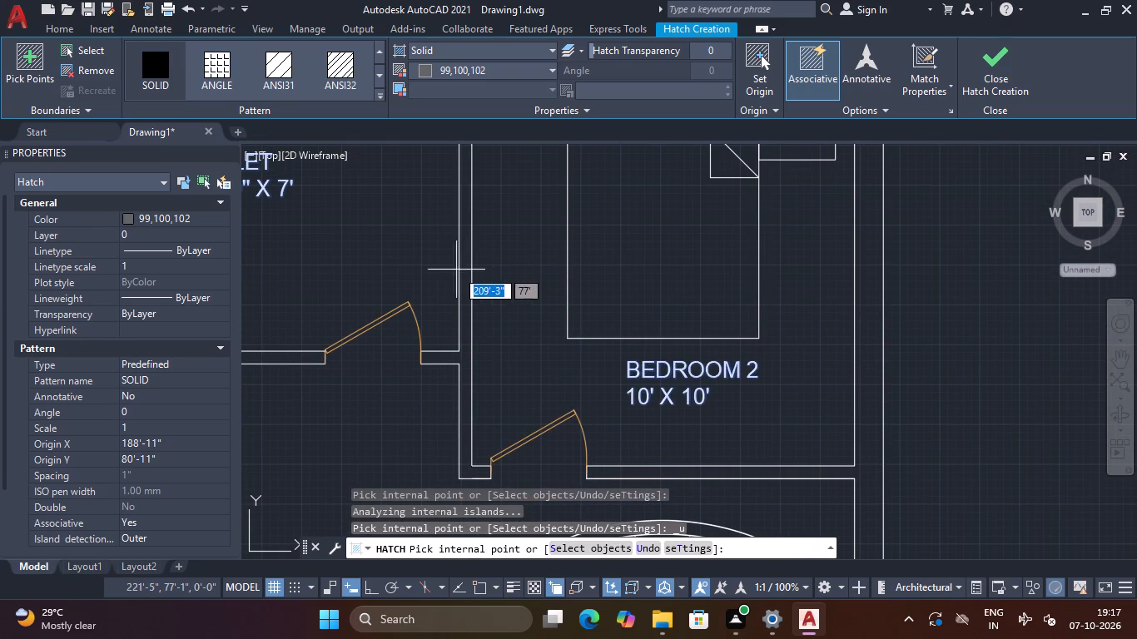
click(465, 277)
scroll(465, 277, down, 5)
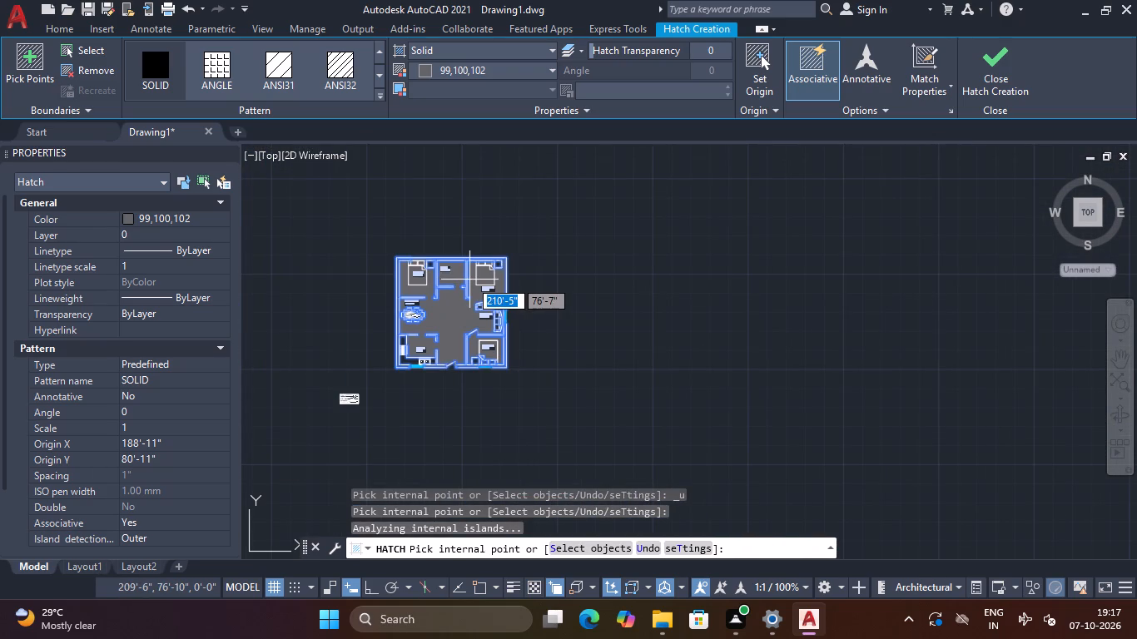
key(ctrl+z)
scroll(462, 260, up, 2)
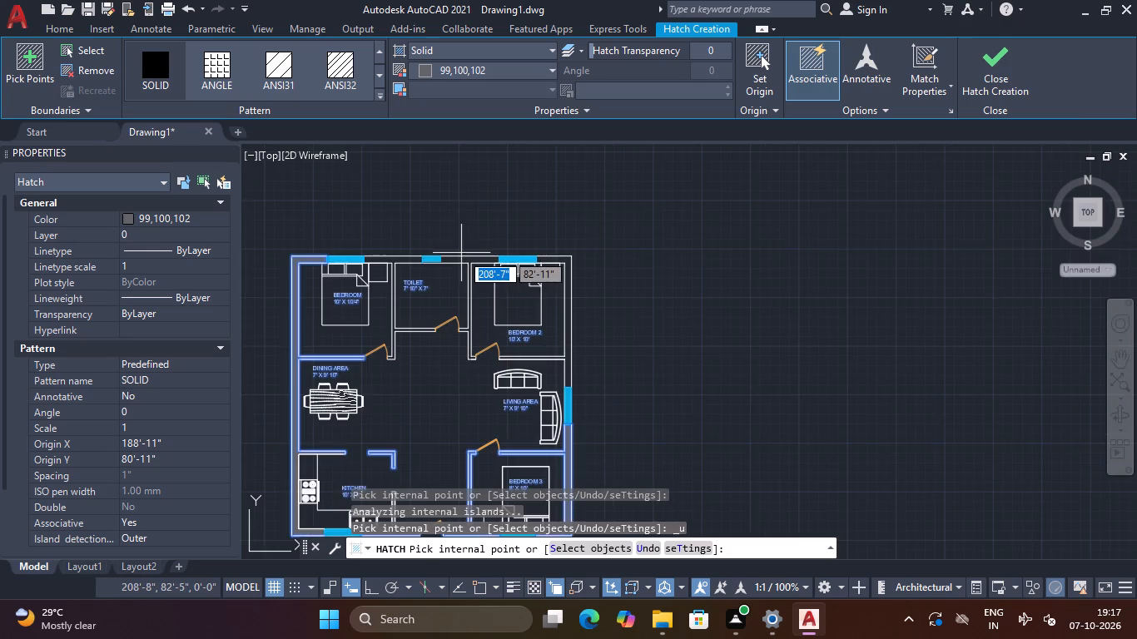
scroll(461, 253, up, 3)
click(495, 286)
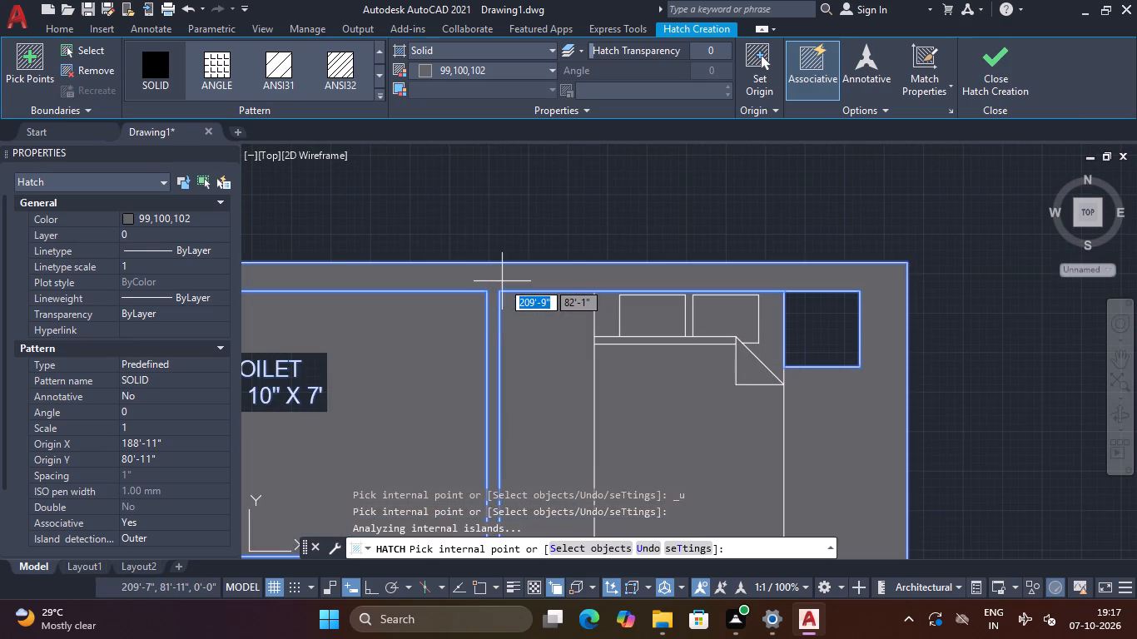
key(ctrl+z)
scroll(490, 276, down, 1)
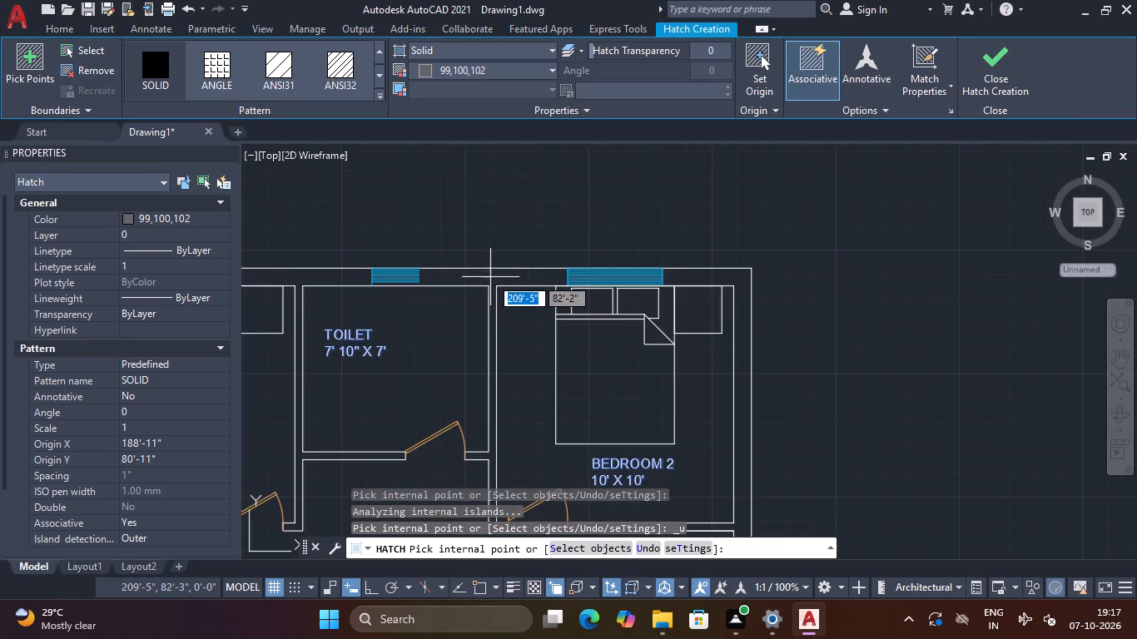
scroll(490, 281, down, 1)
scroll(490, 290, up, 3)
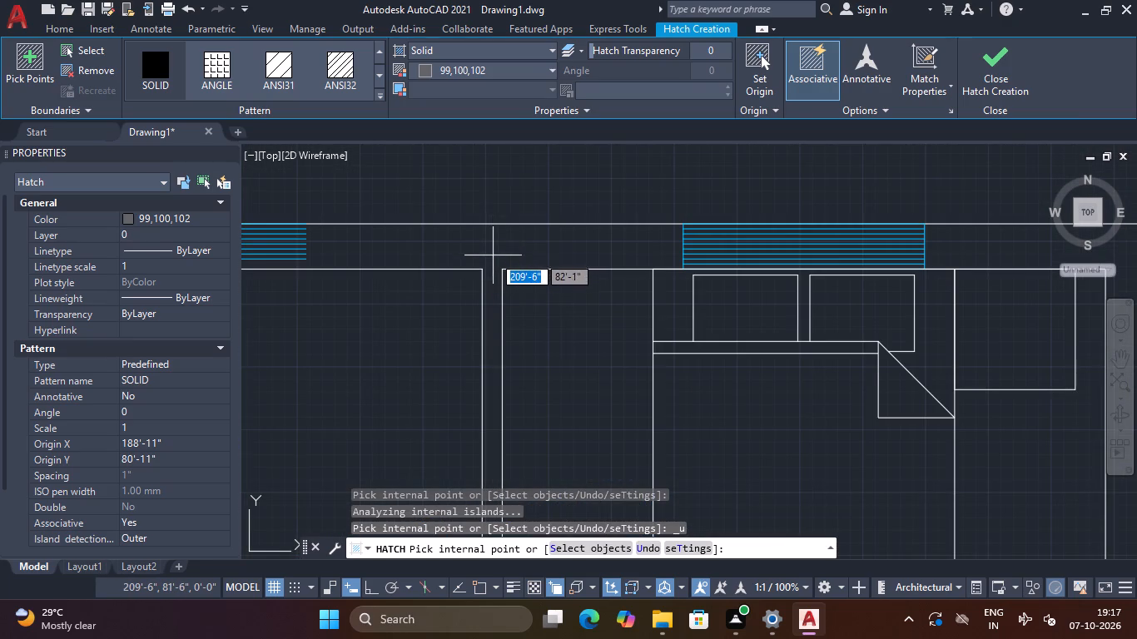
Leave the Hatch command and undo the grey solid hatch across the floor plan's walls.
key(Escape)
scroll(518, 309, down, 4)
key(ctrl+z)
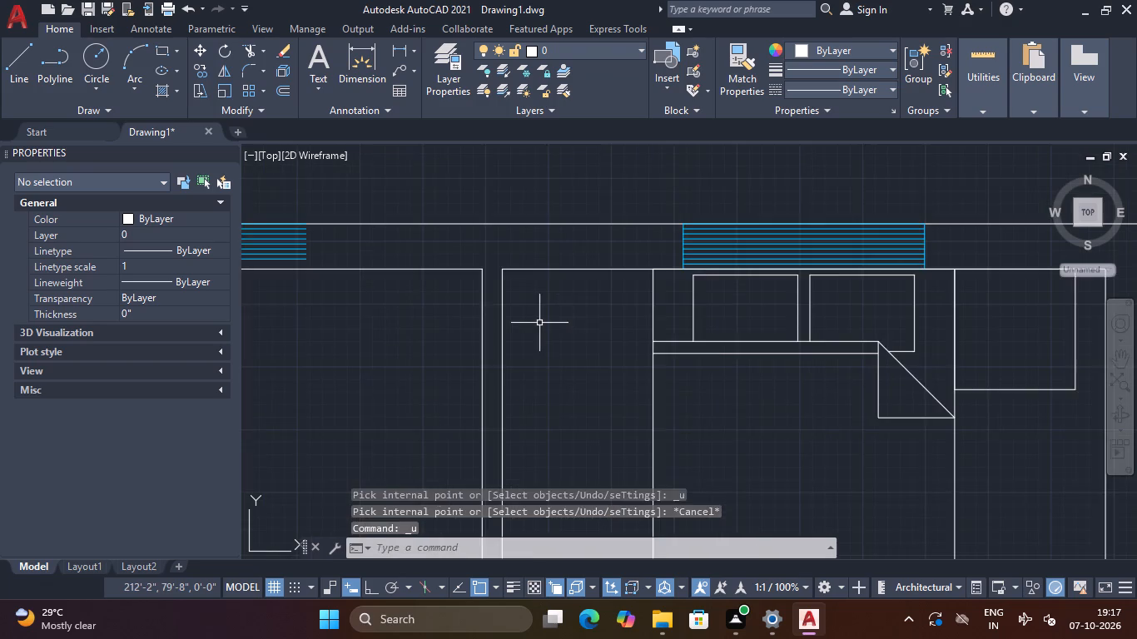
key(ctrl+z)
key(ctrl+z)
middle_drag(567, 327, 571, 227)
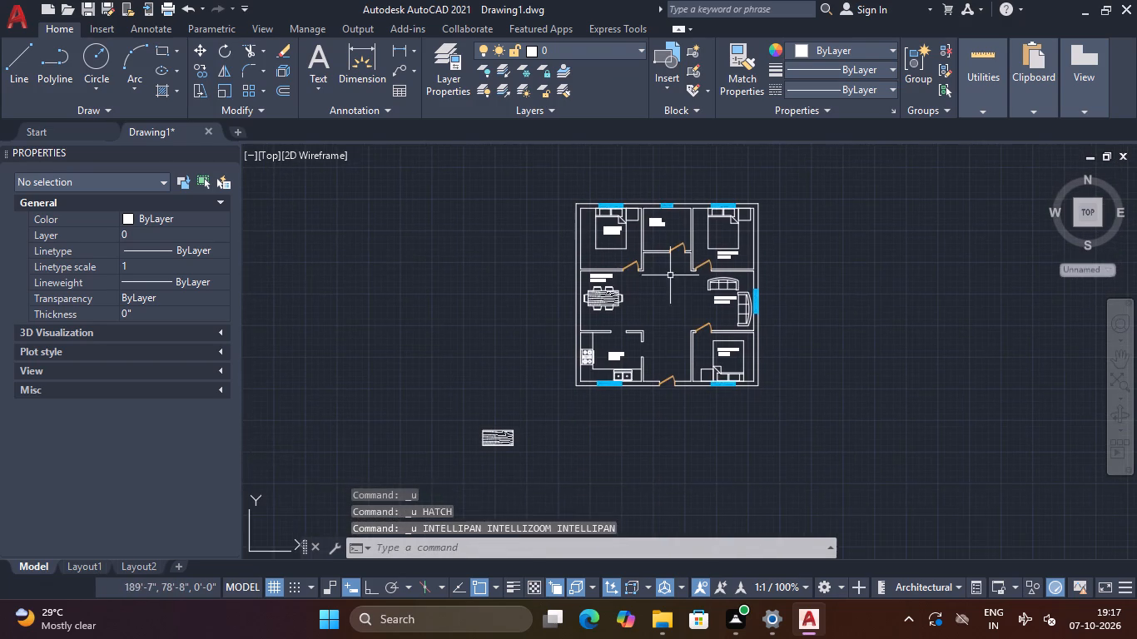
key(Escape)
key(Escape)
Scale the wooden rectangular table outside the plan down to about three-quarters of its size, based at its lower-left corner.
scroll(703, 288, up, 4)
scroll(718, 286, down, 4)
middle_drag(708, 303, 707, 231)
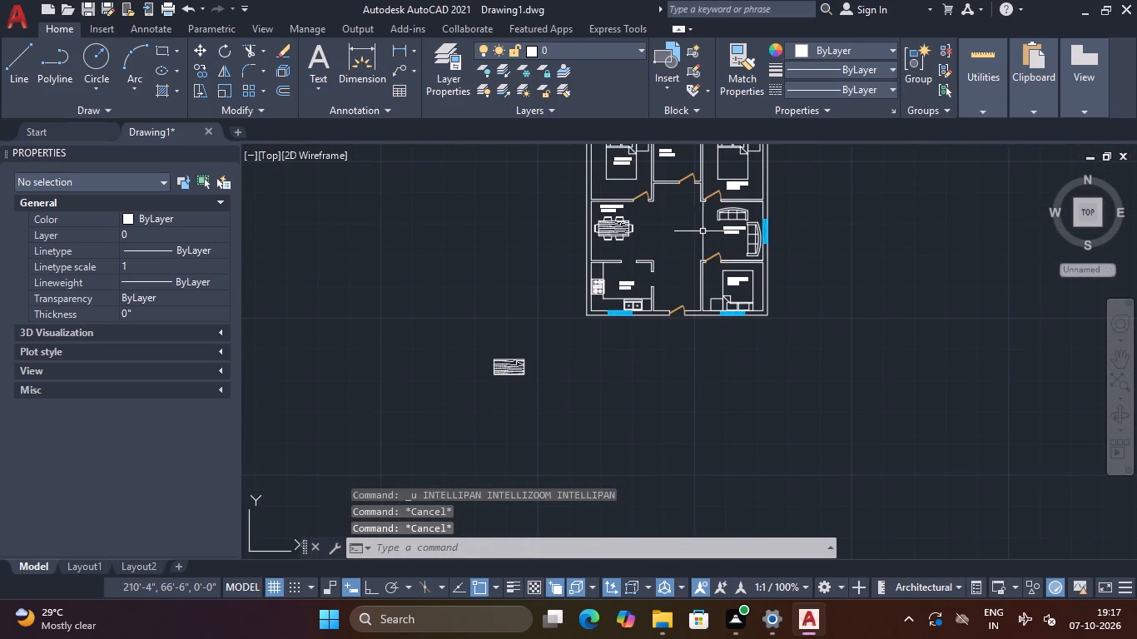
click(558, 330)
click(468, 405)
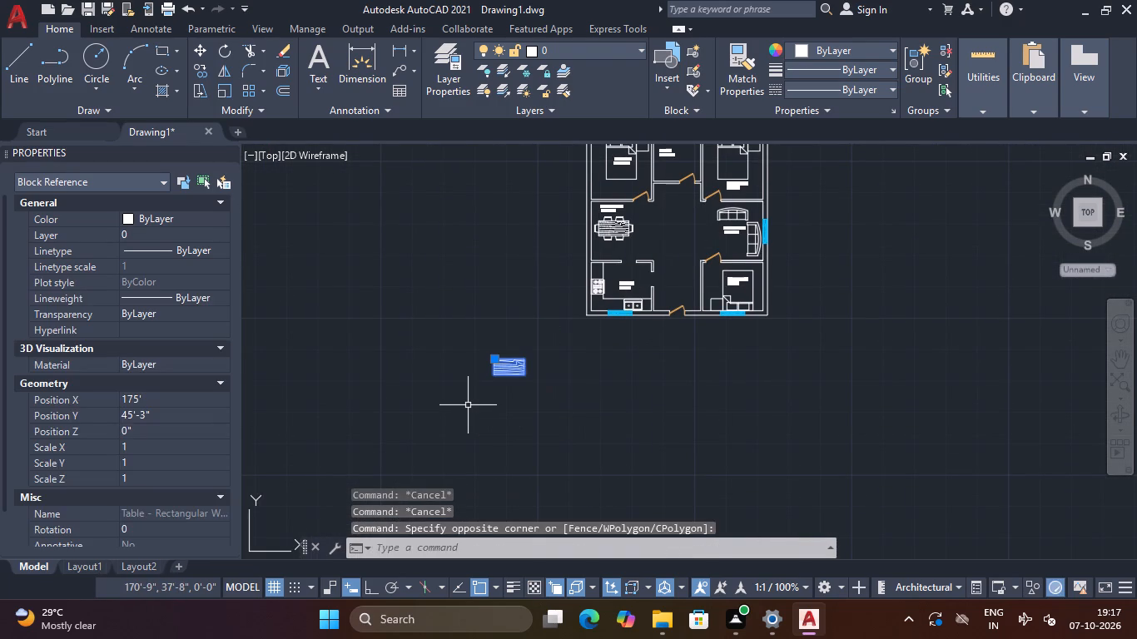
key(s)
text(C)
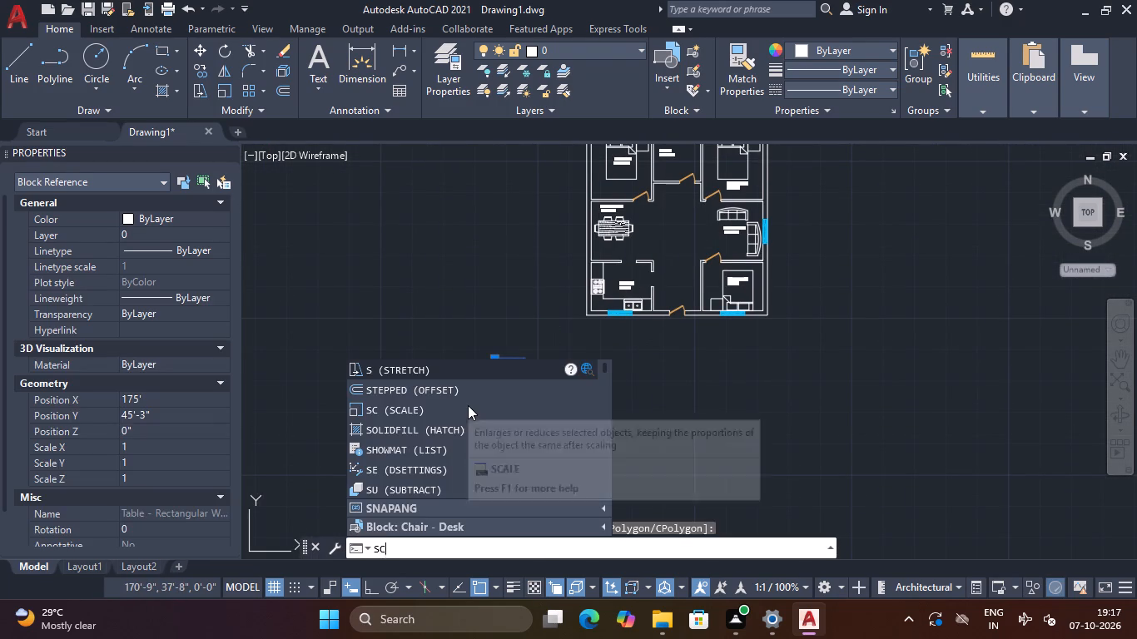
key(space)
scroll(464, 388, up, 2)
click(530, 364)
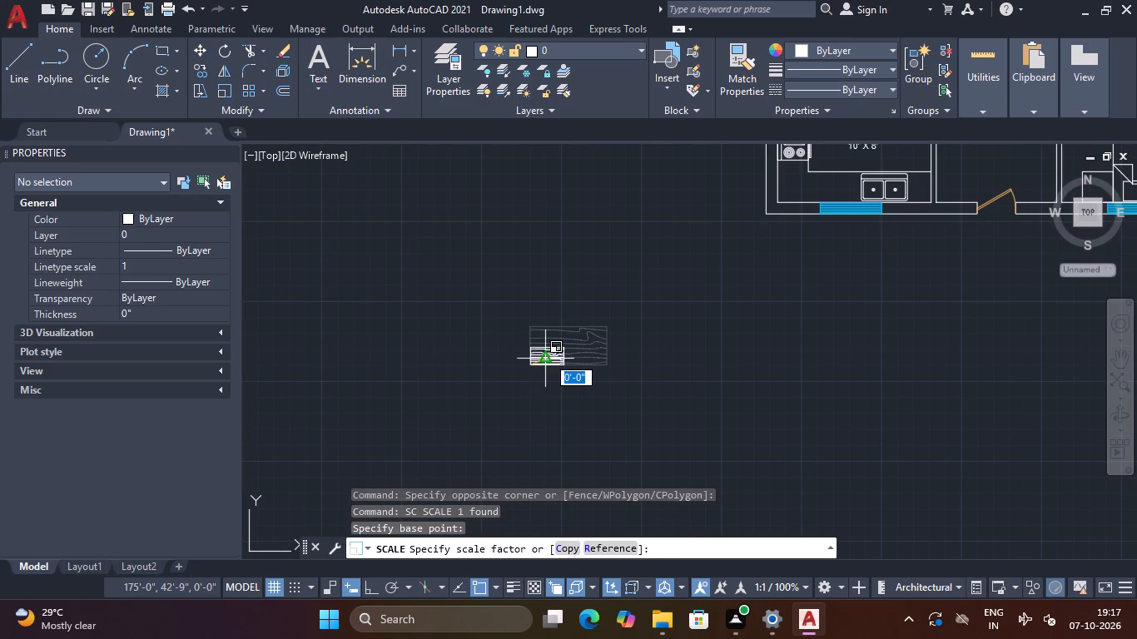
click(554, 347)
Move the scaled wooden table into the living area, below the room label and in front of the side sofa, with grid snap on.
click(606, 302)
click(568, 375)
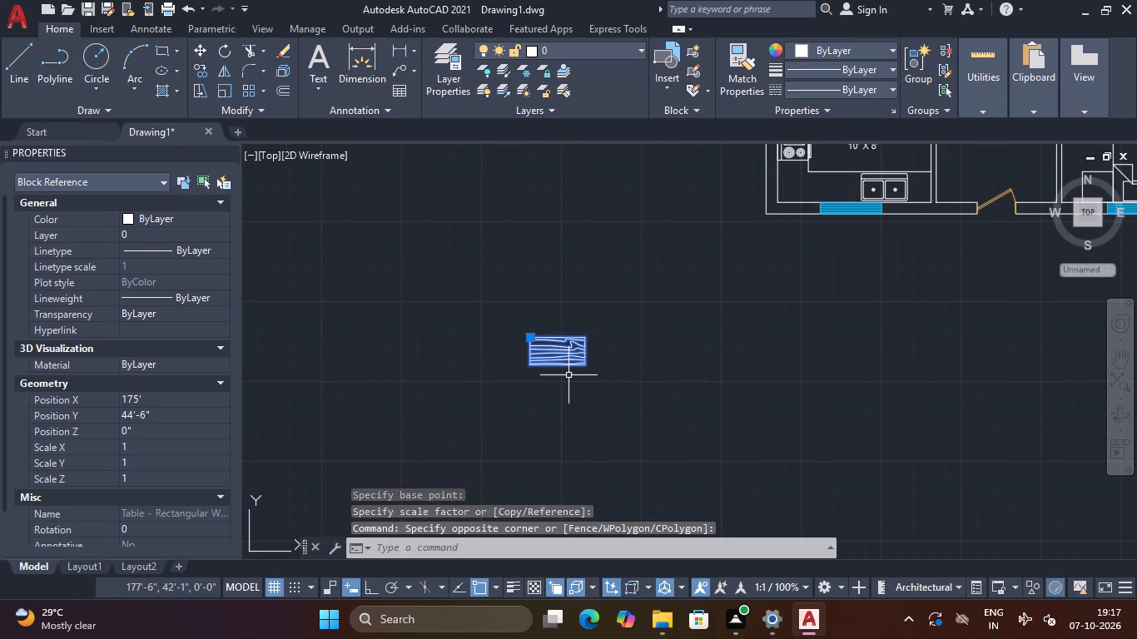
text(M)
key(space)
click(554, 353)
scroll(596, 334, down, 1)
middle_drag(579, 354, 564, 369)
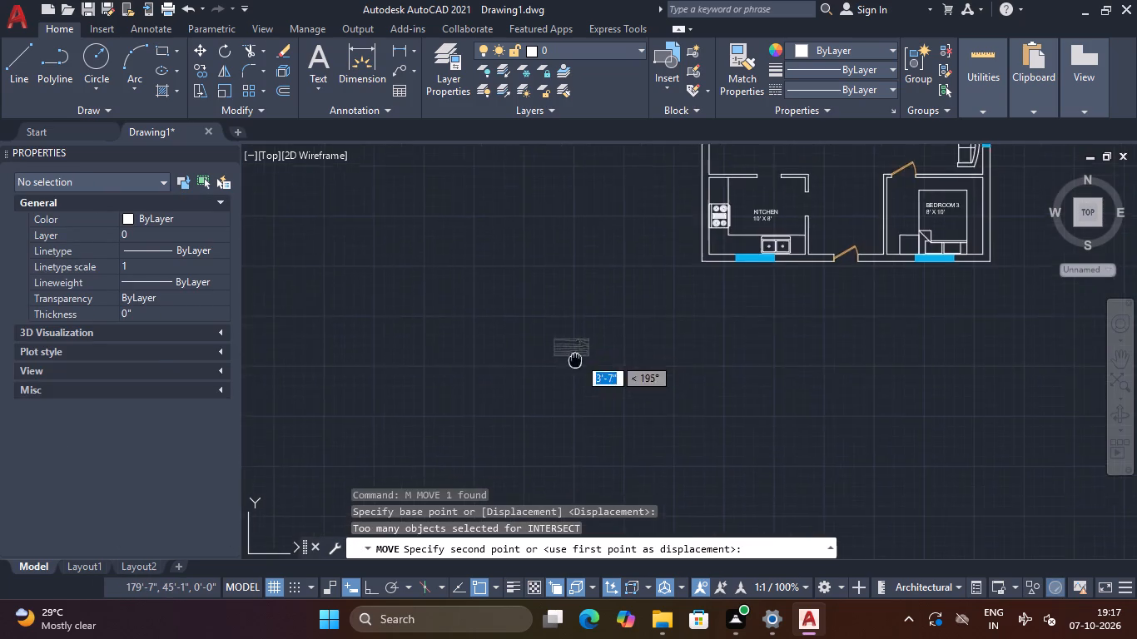
middle_drag(513, 404, 367, 467)
key(F9)
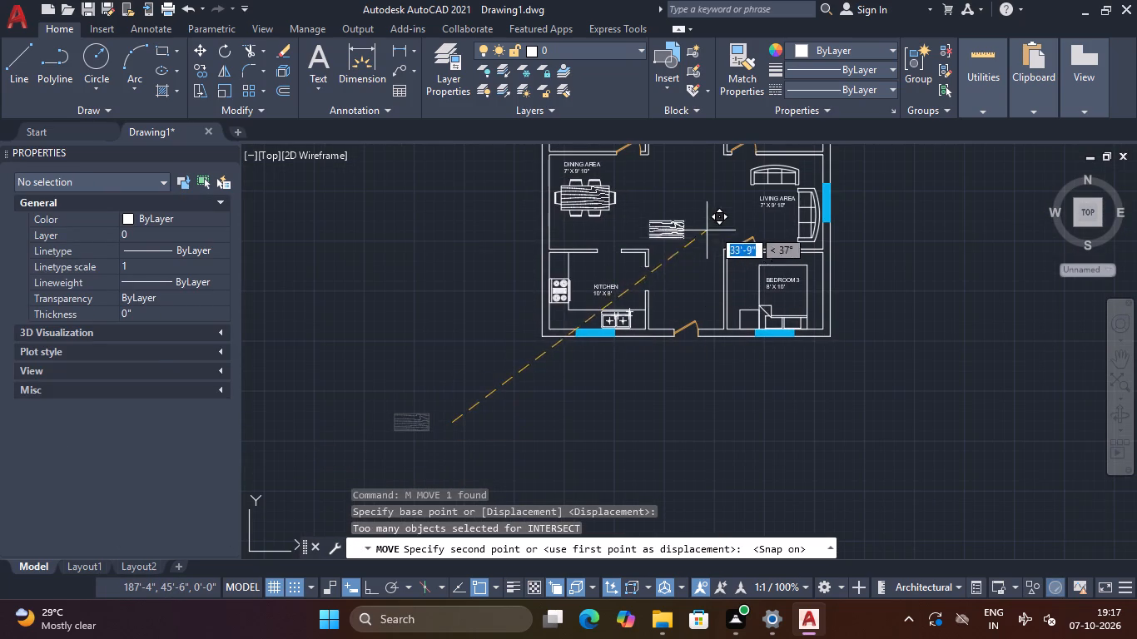
scroll(762, 218, up, 1)
middle_drag(768, 222, 751, 271)
scroll(792, 273, up, 3)
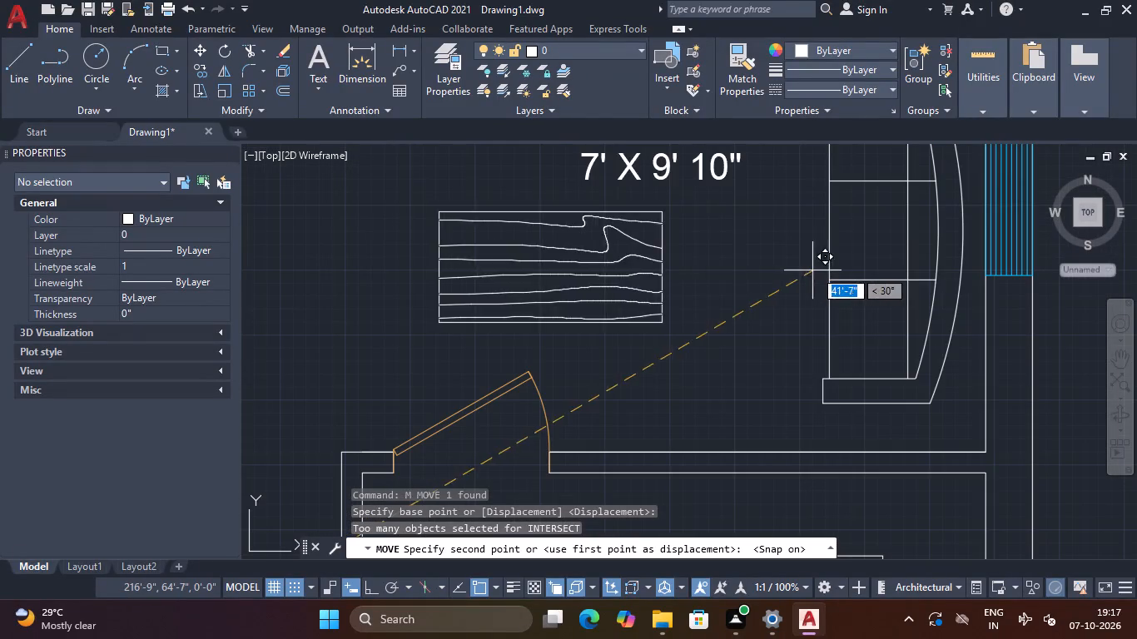
click(926, 255)
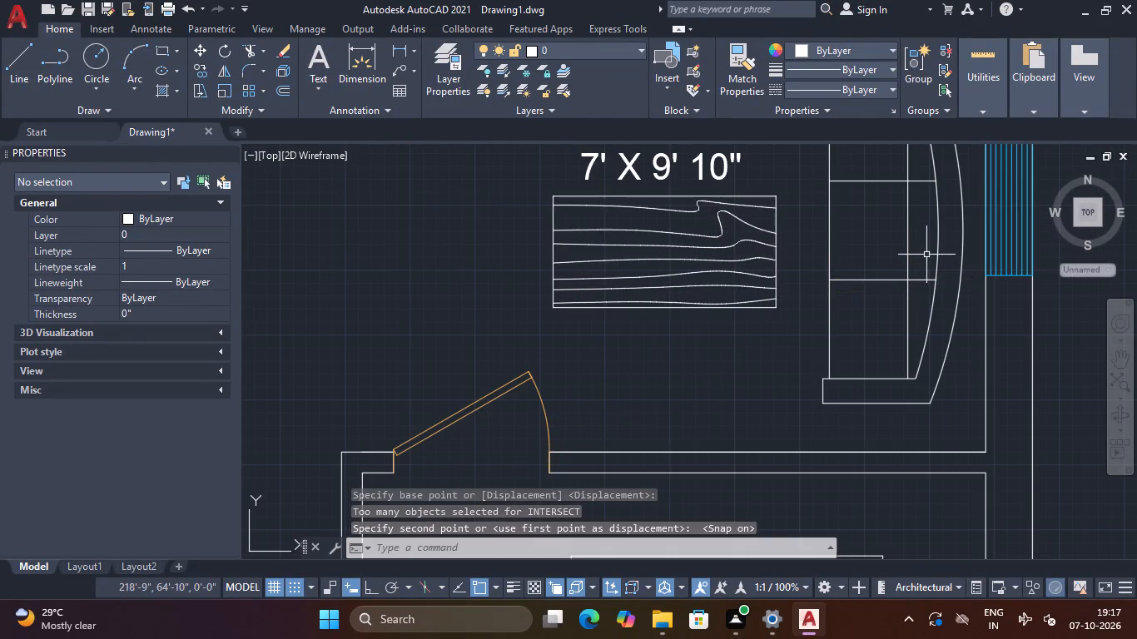
scroll(926, 270, down, 4)
middle_drag(743, 248, 590, 340)
scroll(561, 275, down, 2)
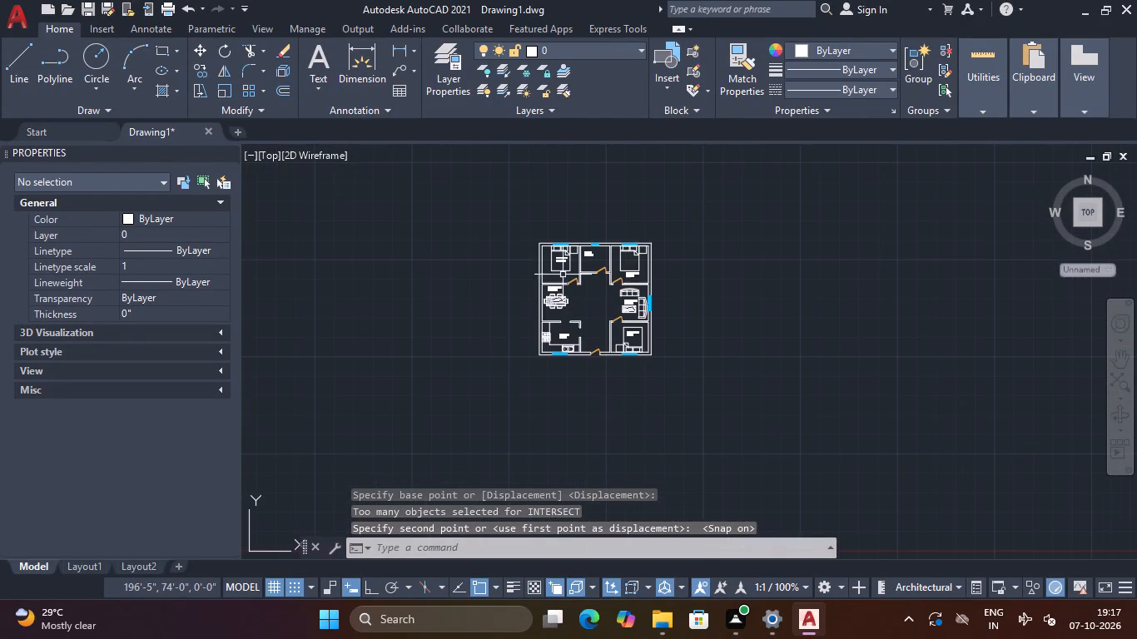
key(Escape)
key(Escape)
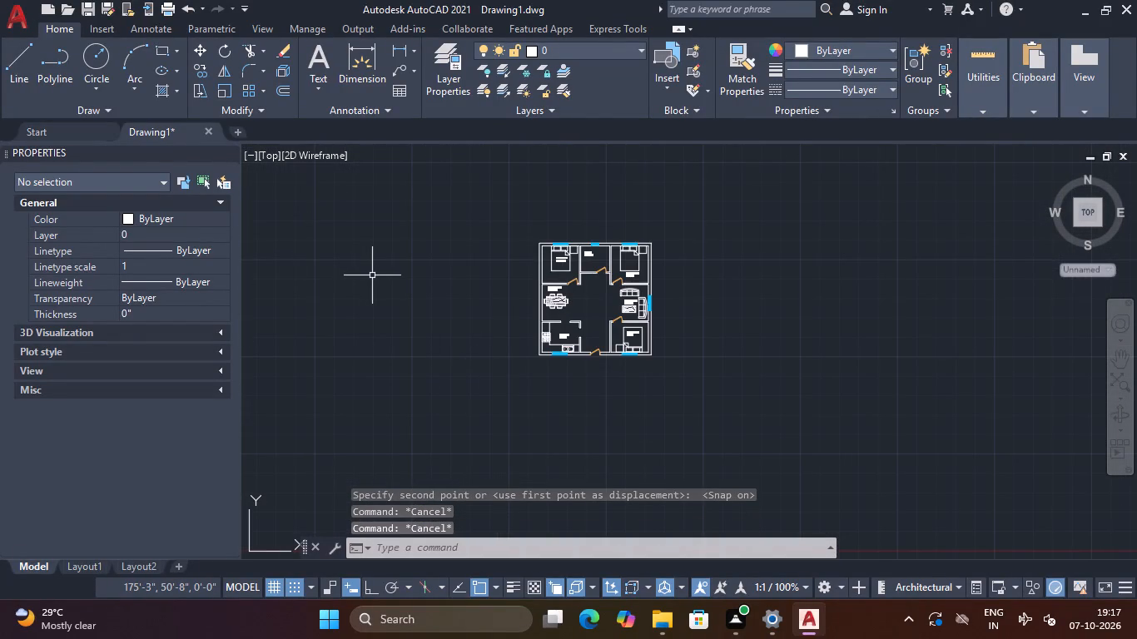
Save the drawing as Drawing8 in the IBR folder inside Documents.
key(ctrl+s)
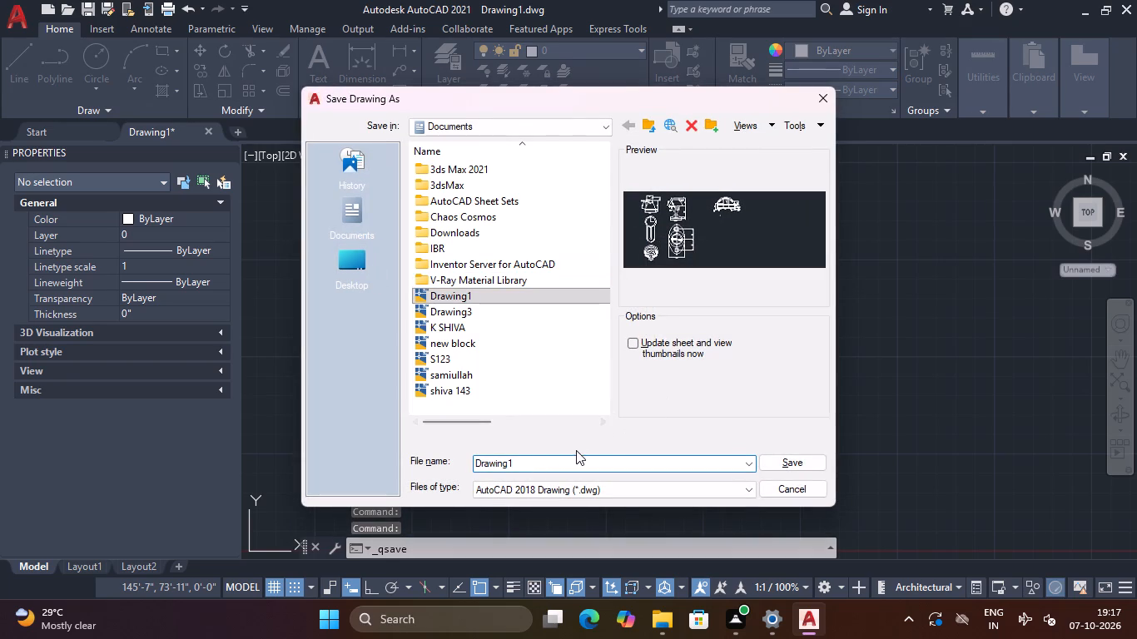
click(571, 461)
click(475, 245)
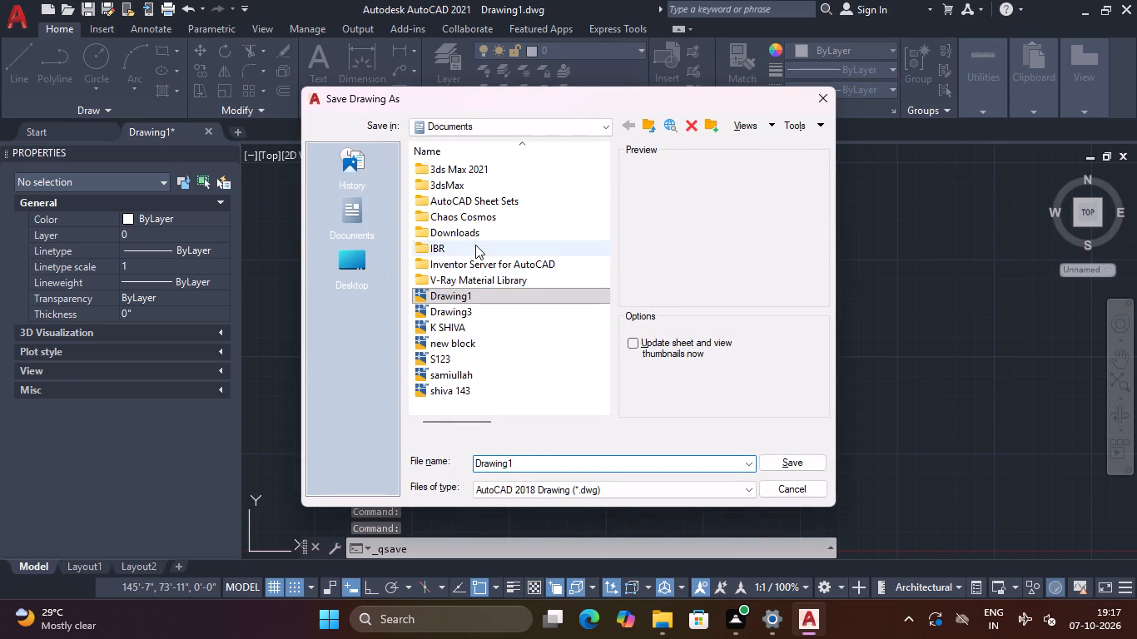
double_click(485, 252)
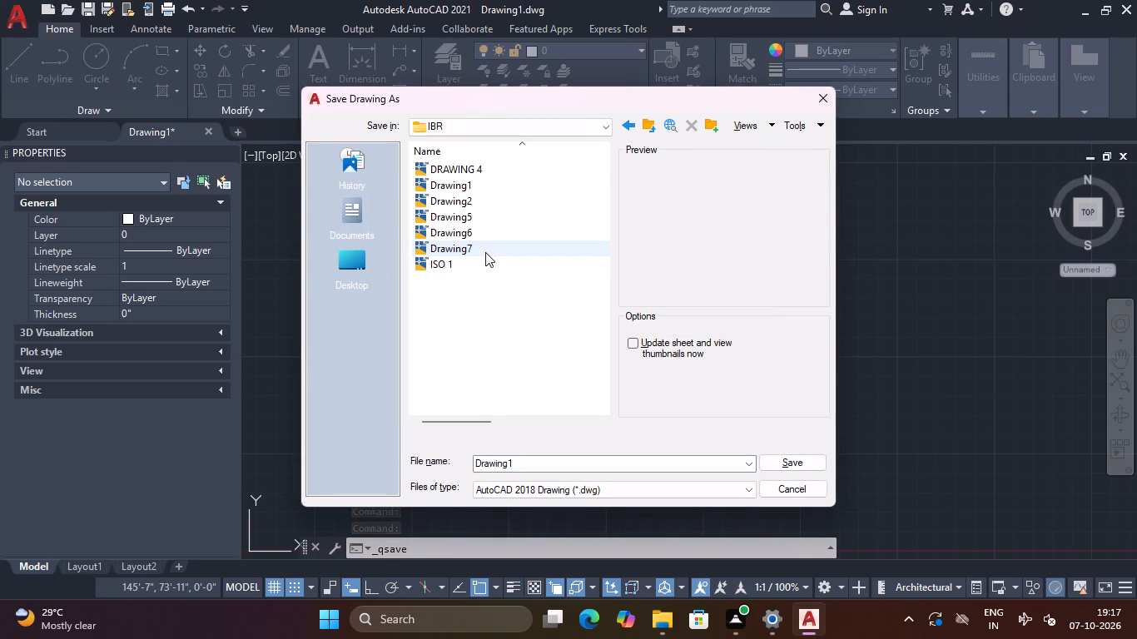
click(583, 462)
click(583, 462)
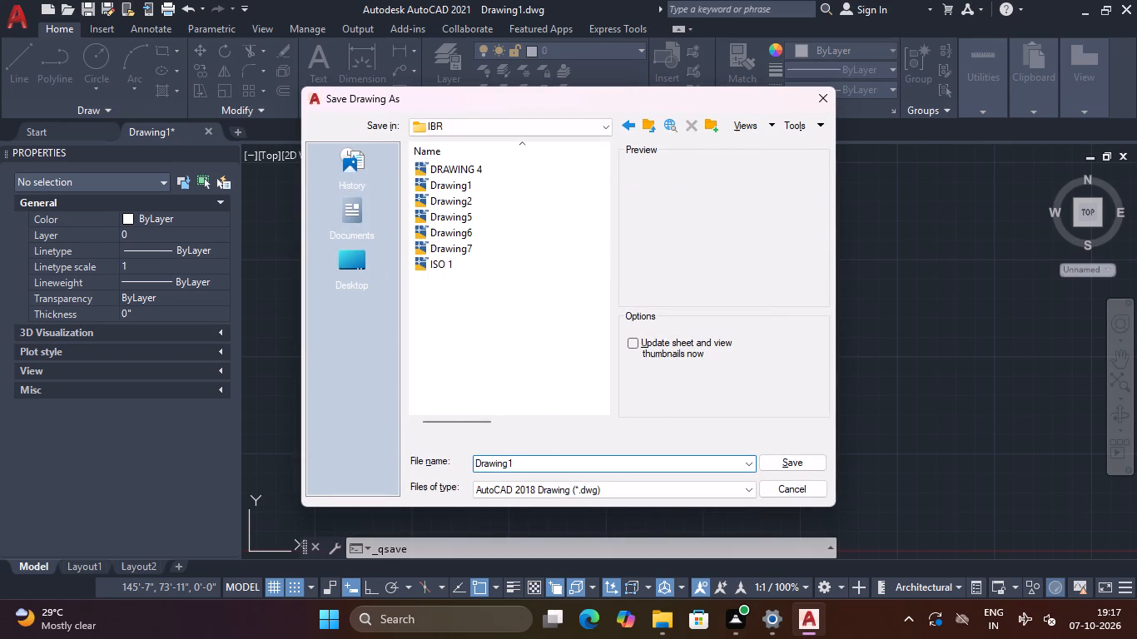
click(583, 462)
key(BackSpace)
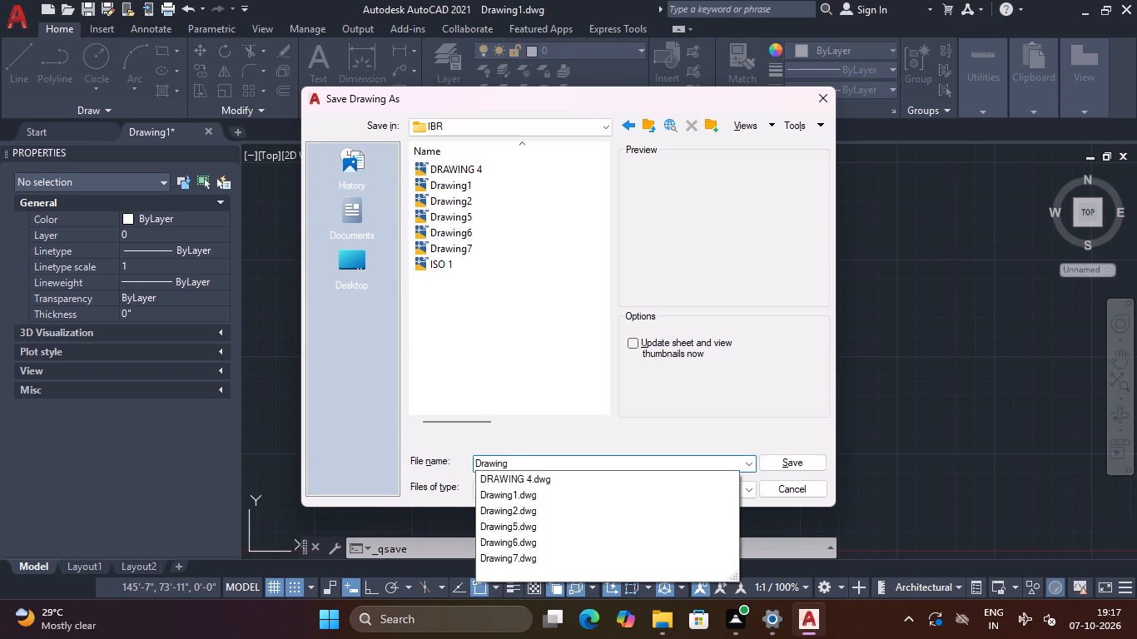
key(8)
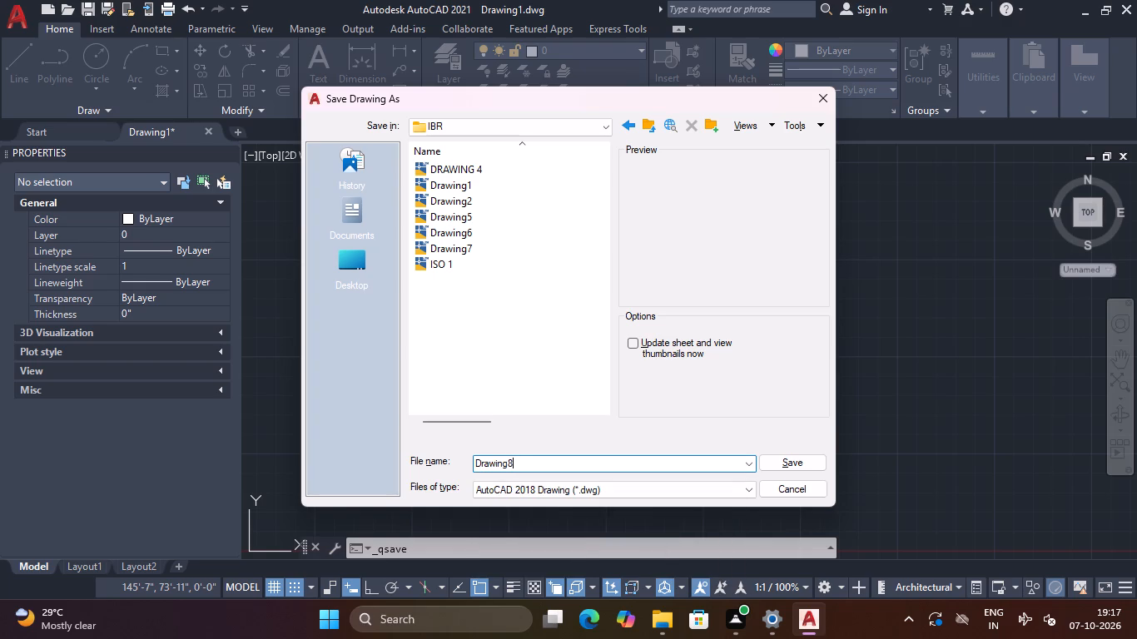
click(781, 465)
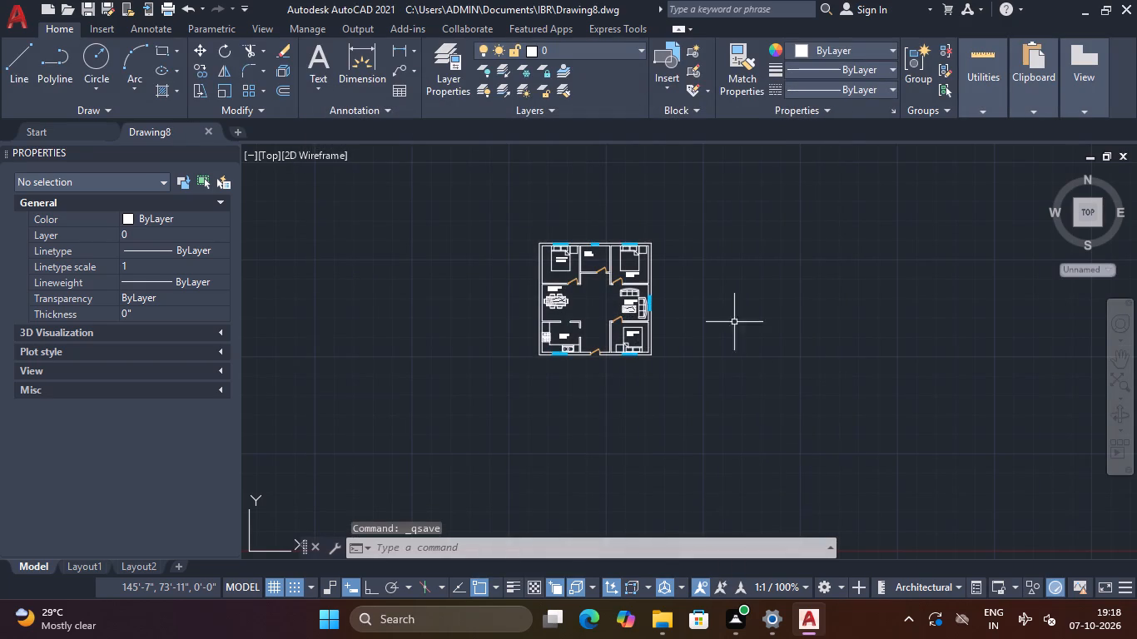